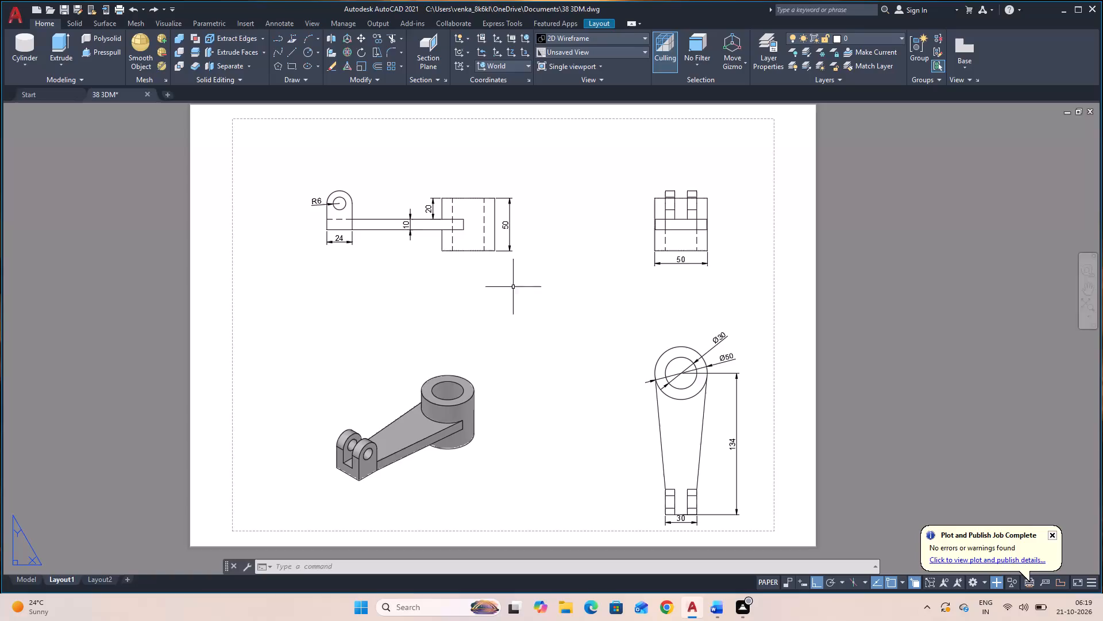
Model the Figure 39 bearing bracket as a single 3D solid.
Close the 38 3DM drawing without saving its changes and start a new blank drawing.
left_click(147, 94)
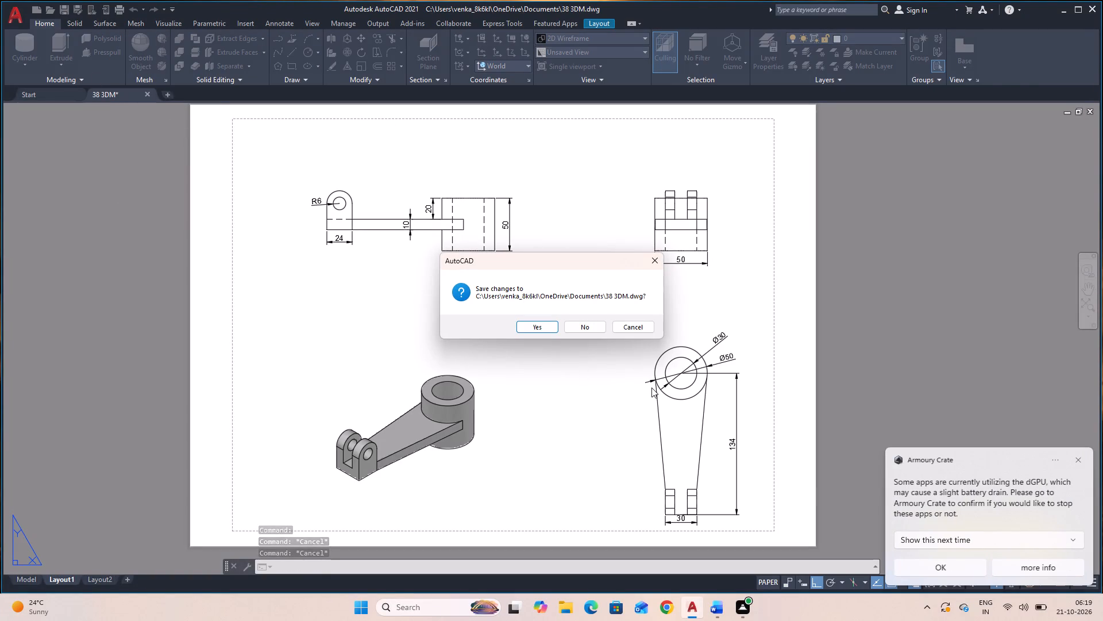
left_click(577, 325)
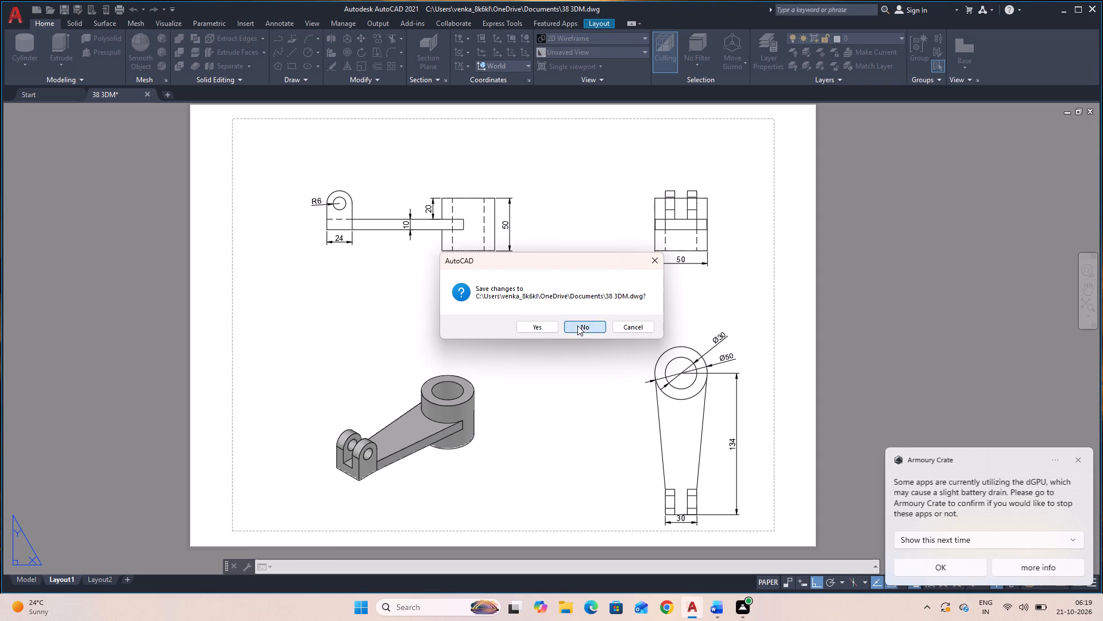
left_click(947, 572)
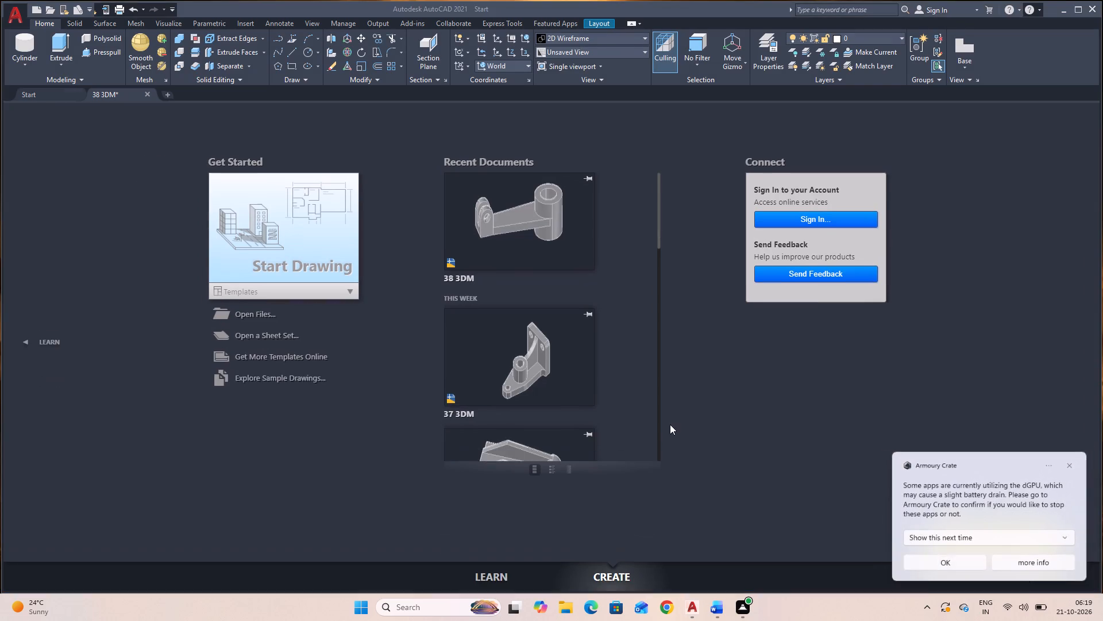
left_click(321, 247)
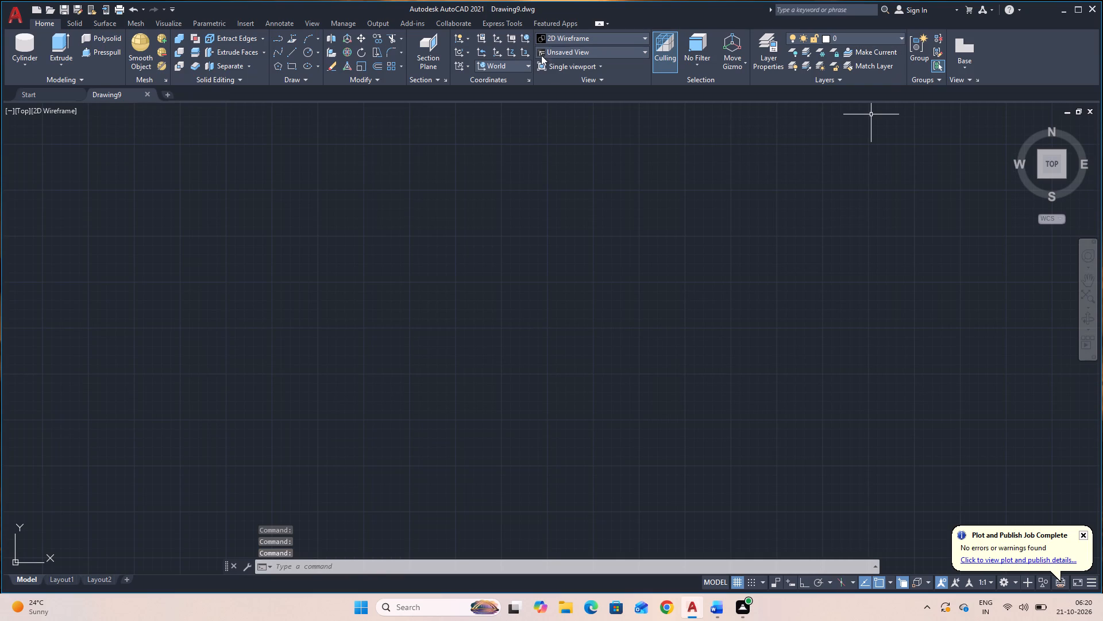
Set the visual style to Shaded with edges and the view to SE Isometric.
left_click(573, 35)
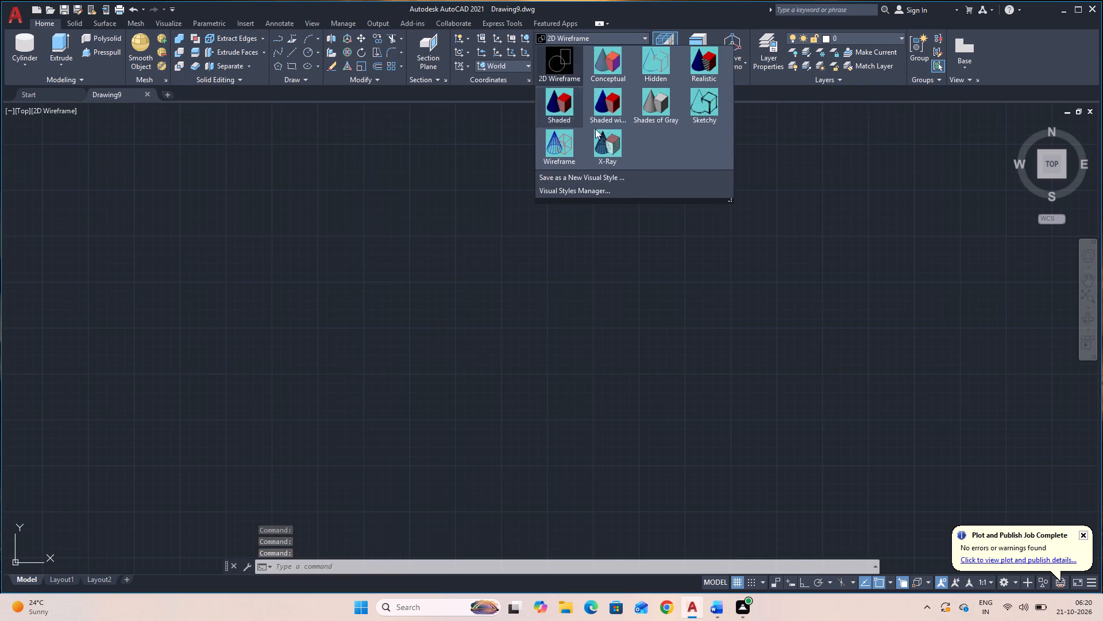
left_click(604, 113)
left_click(592, 54)
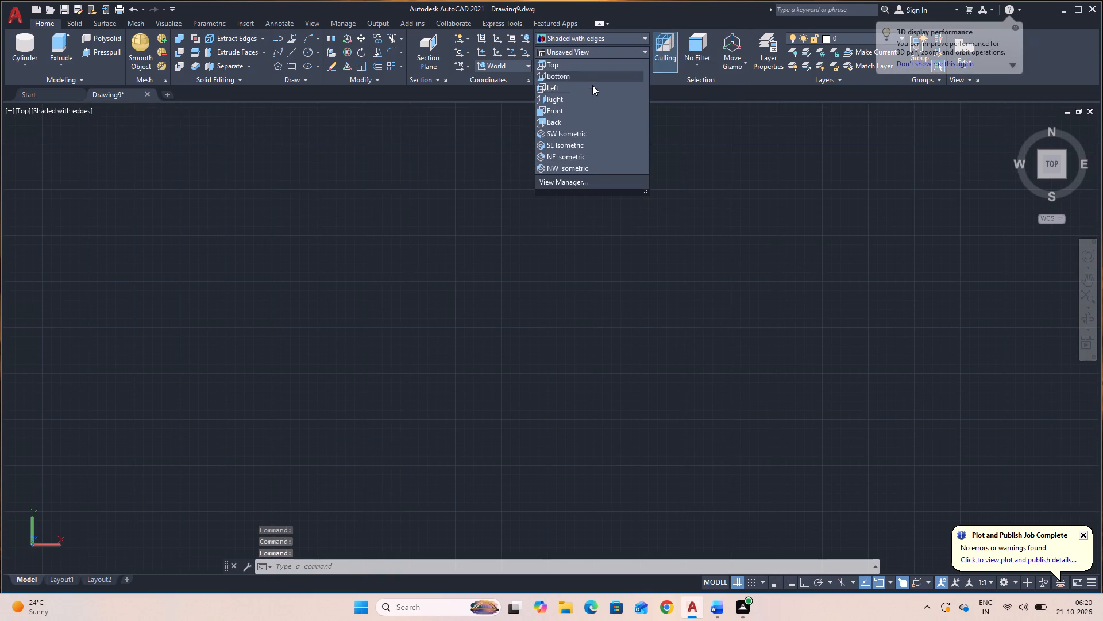
left_click(587, 144)
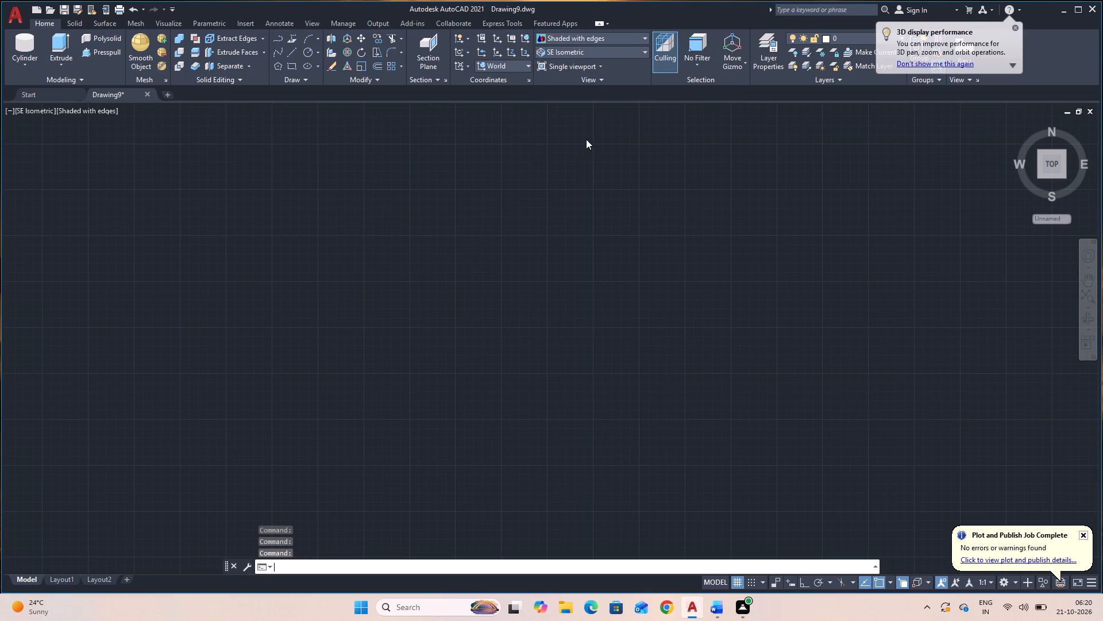
Create a box with length 50 along the Y axis, width 40 and height 12, with Ortho on.
middle_click_drag(554, 280, 337, 416)
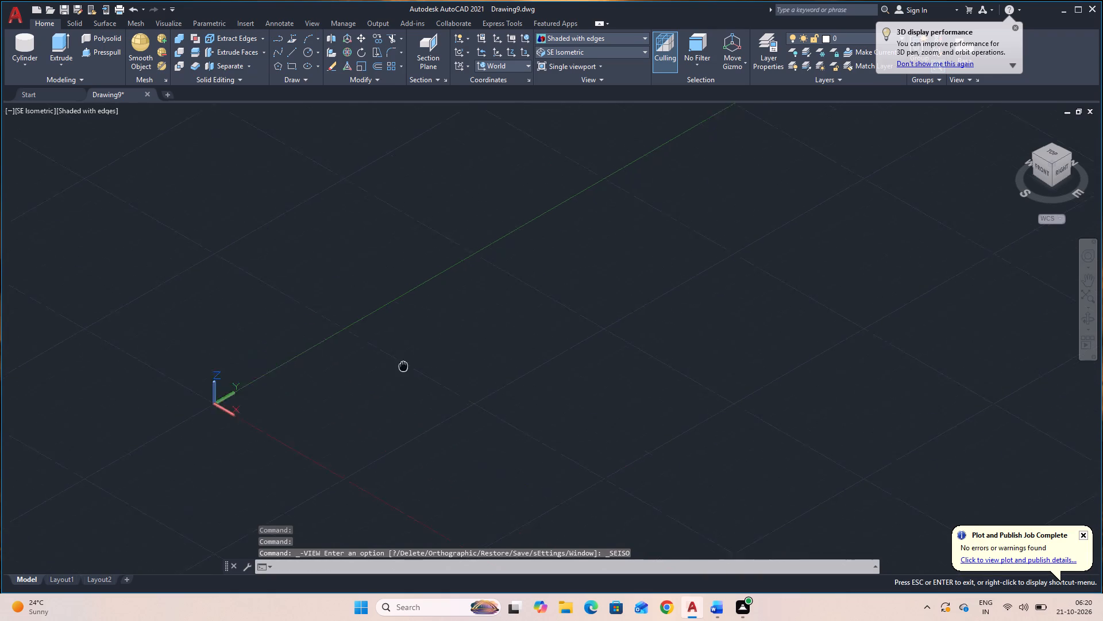
middle_click_drag(337, 416, 49, 437)
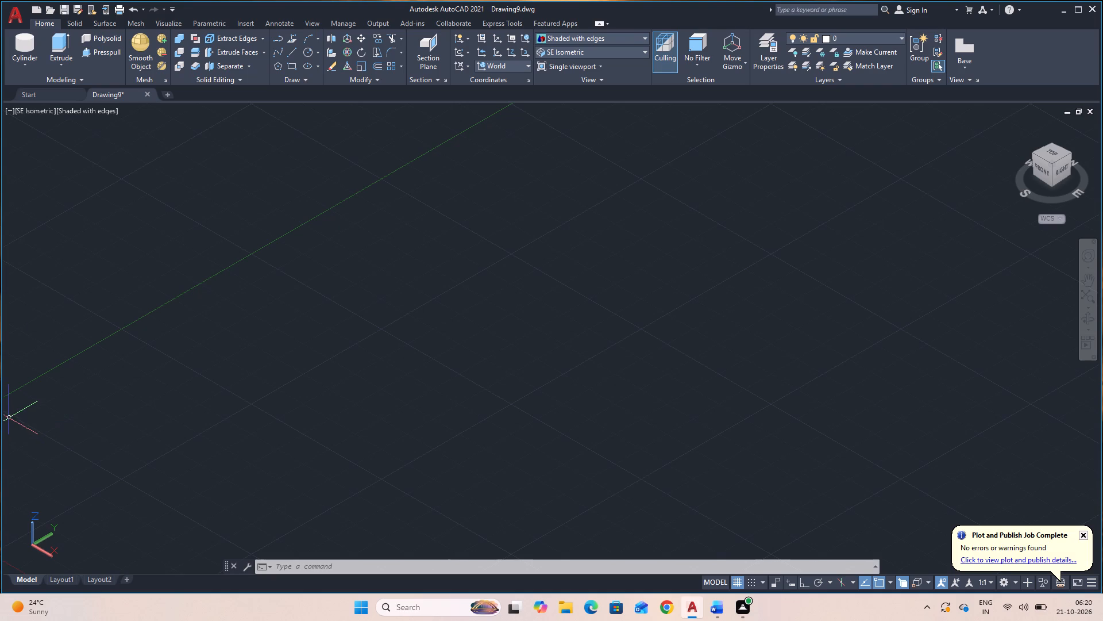
left_click(25, 65)
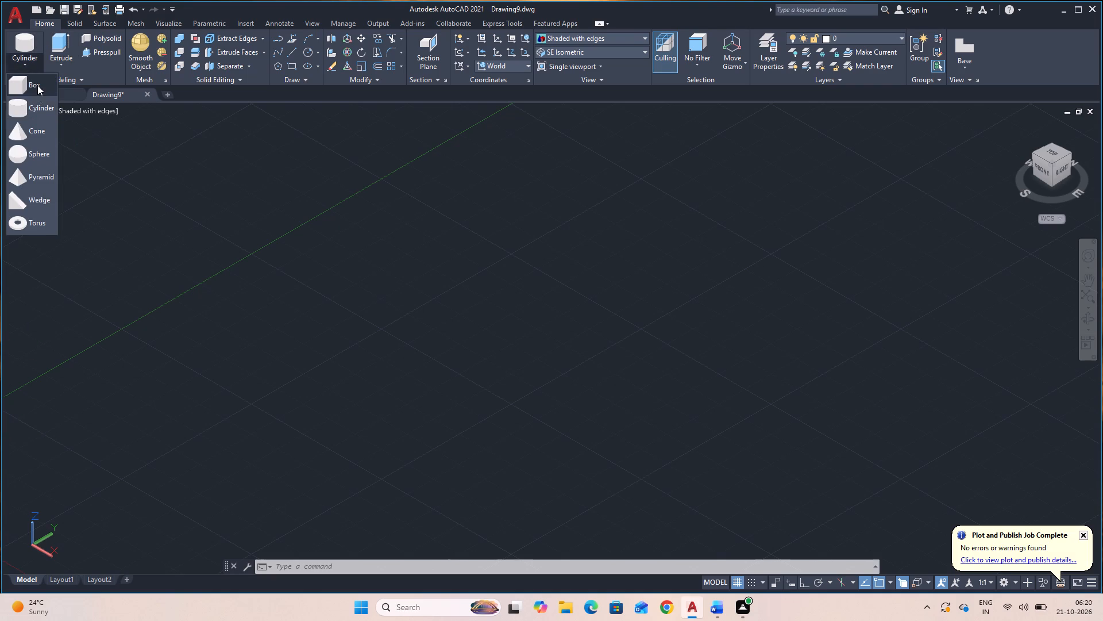
left_click(37, 85)
left_click(506, 405)
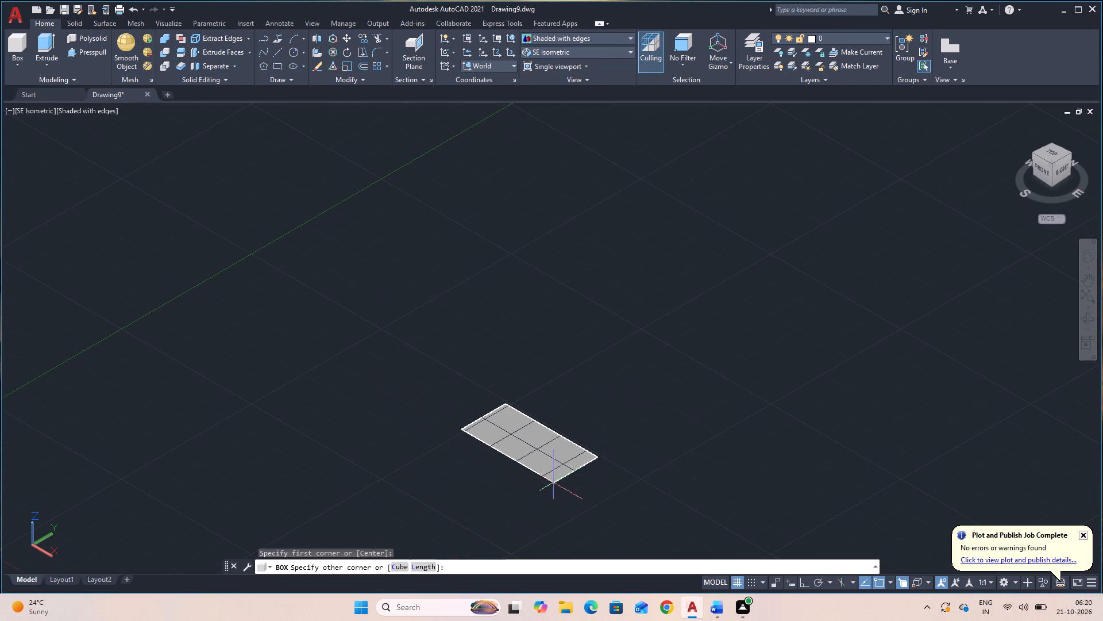
key("l")
key("space")
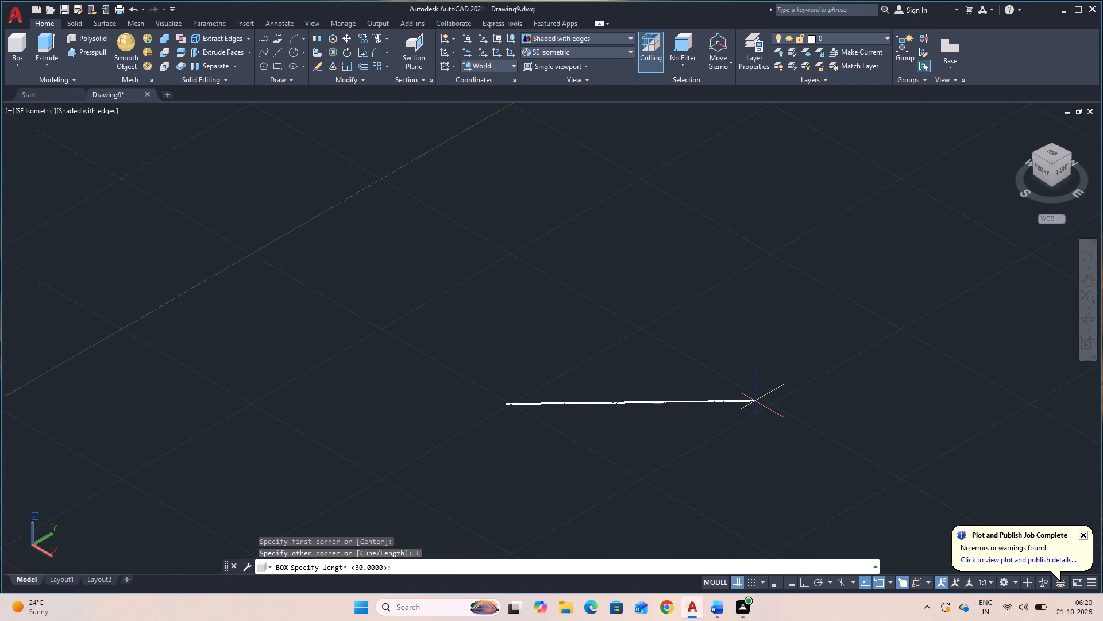
key("F8")
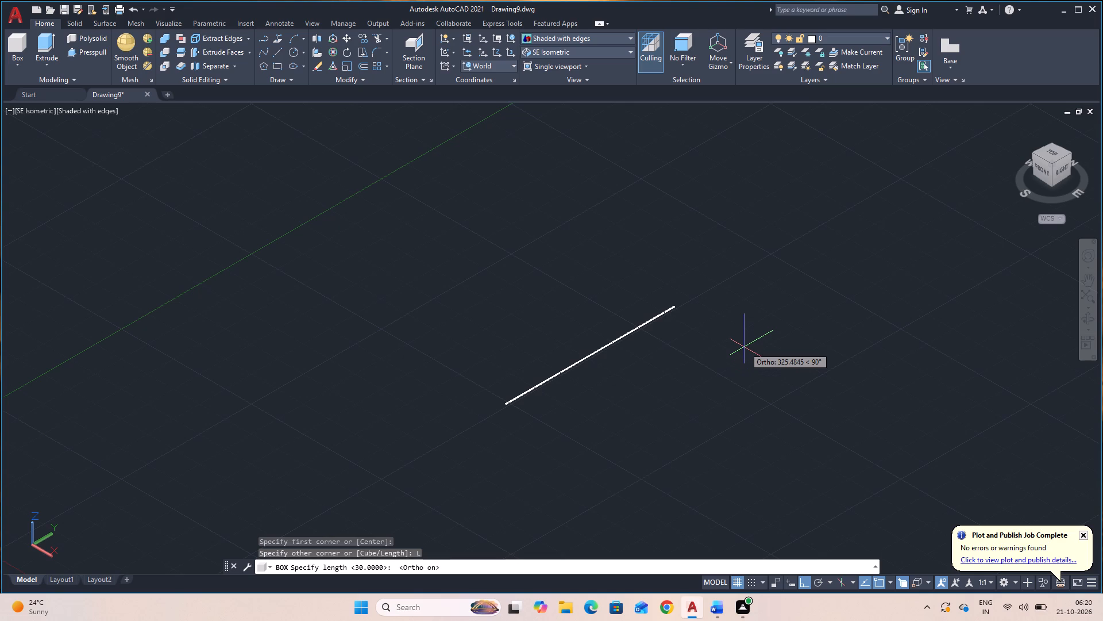
type("50")
key("Return")
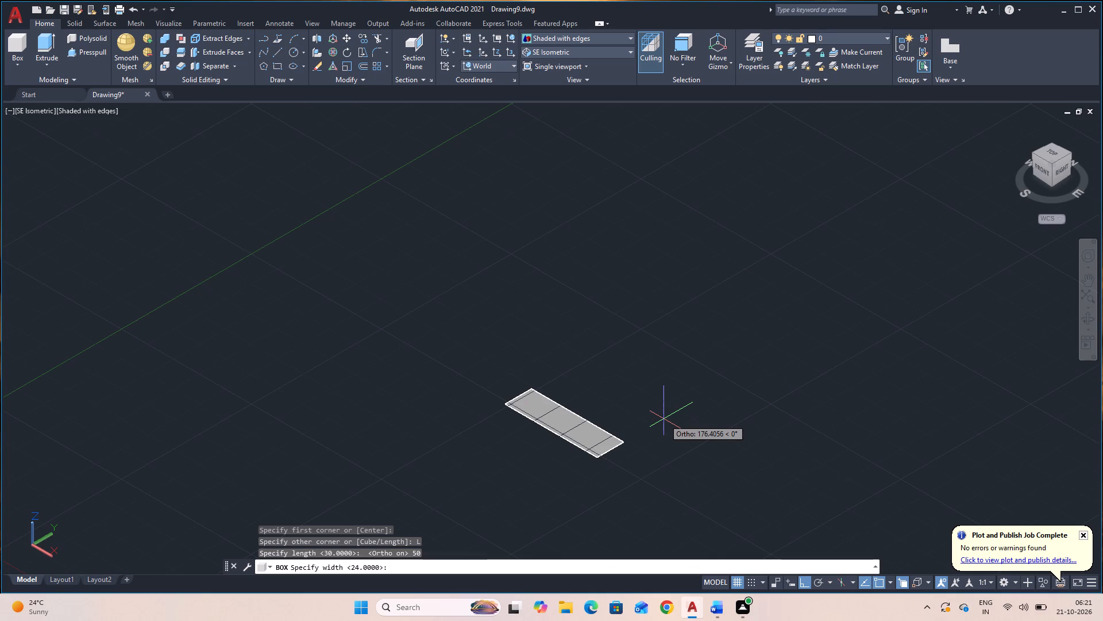
type("40")
key("Return")
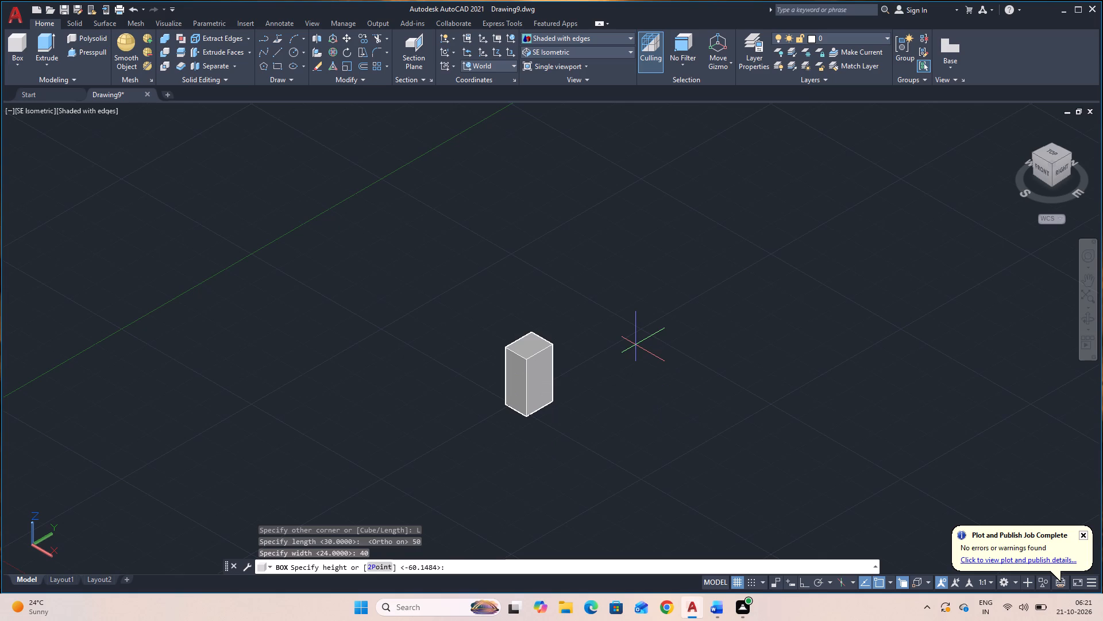
type("12")
key("Return")
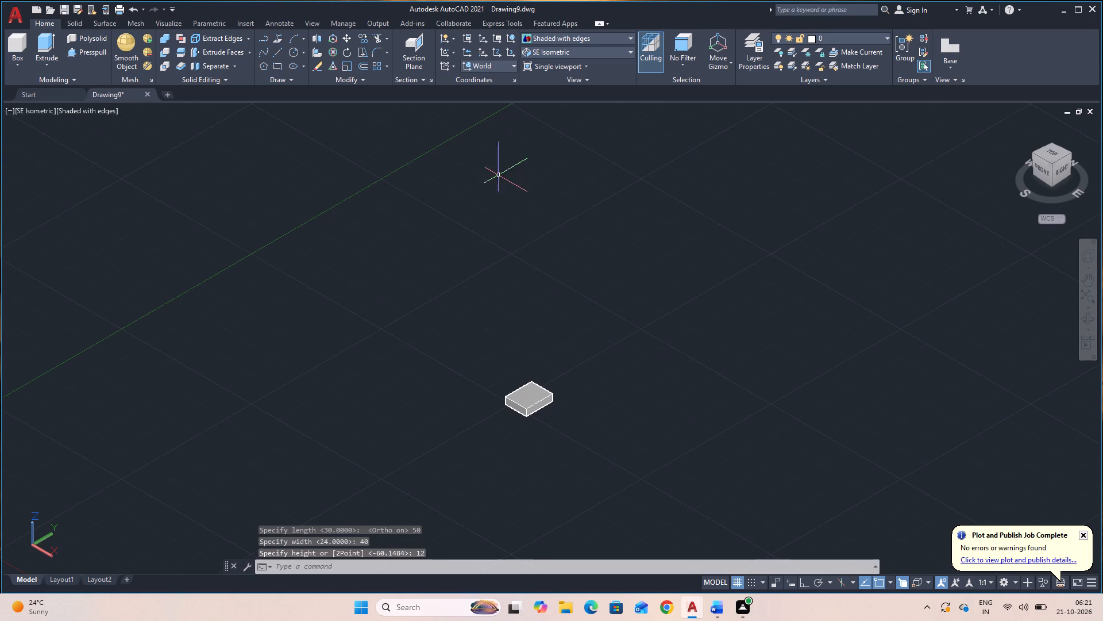
Add a radius 20 cylinder centred on the midpoint of the box's front top edge, extending down 12 to its bottom corner.
scroll(551, 386, "up", 5)
middle_click_drag(652, 474, 701, 294)
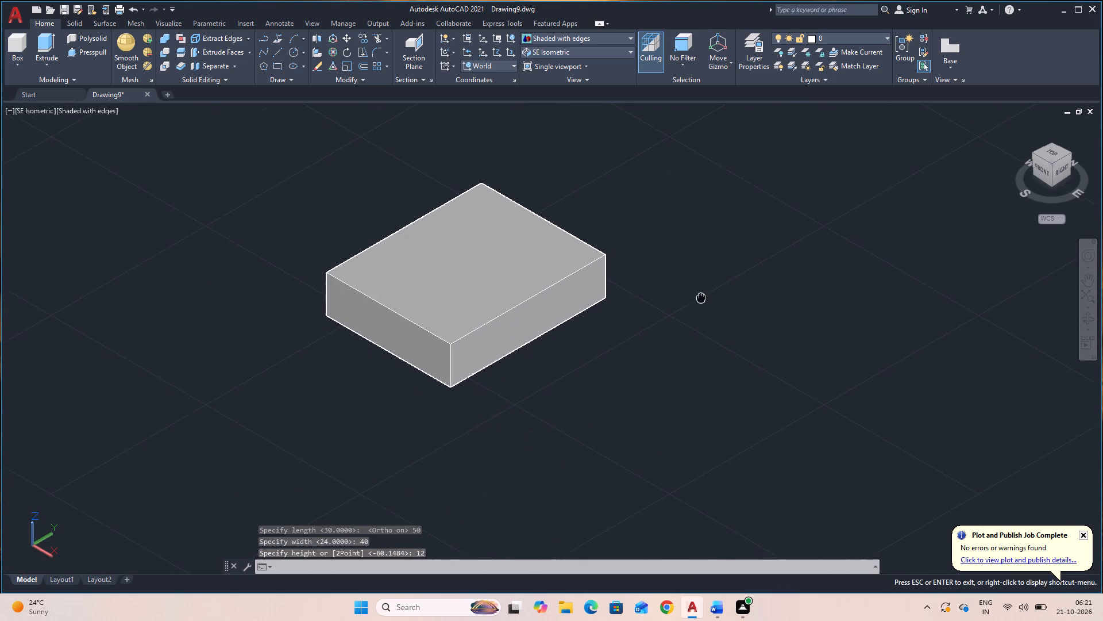
middle_click_drag(701, 294, 702, 294)
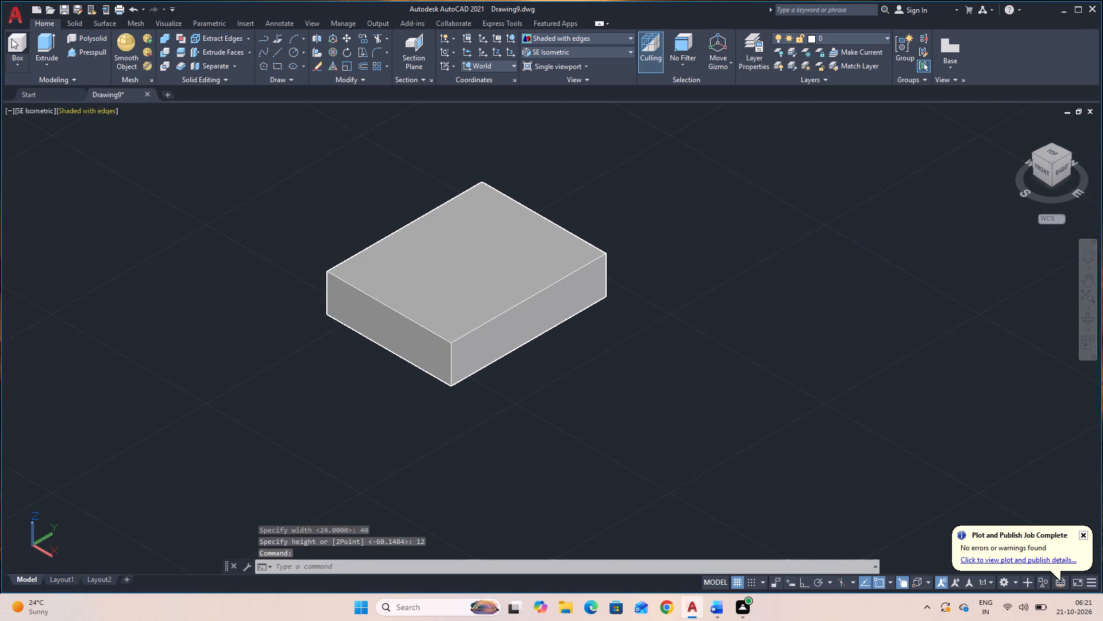
left_click(21, 64)
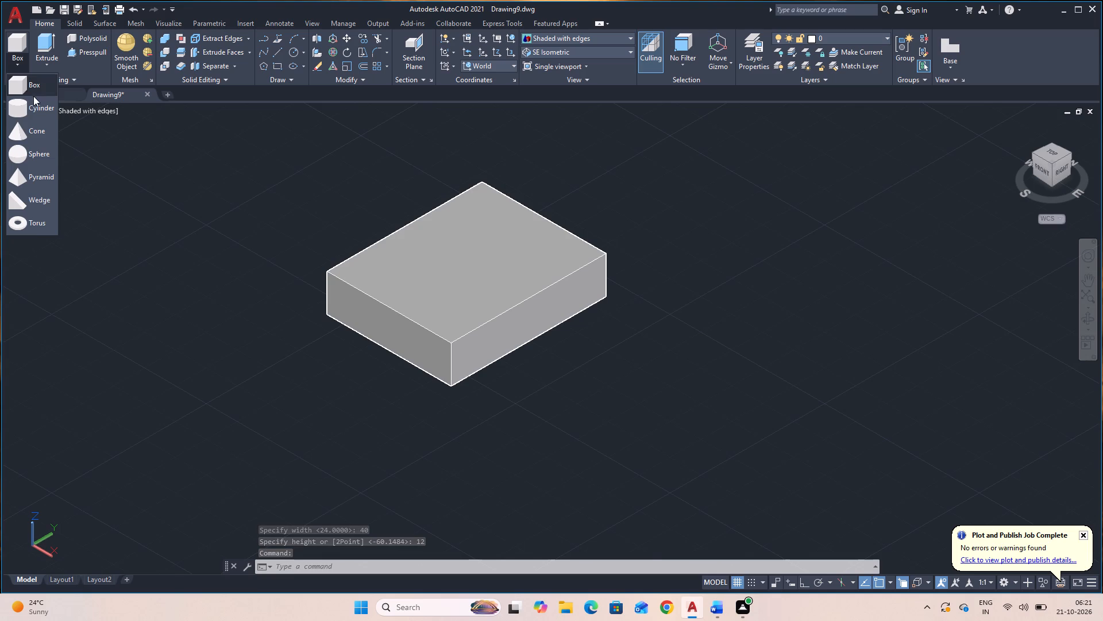
left_click(33, 107)
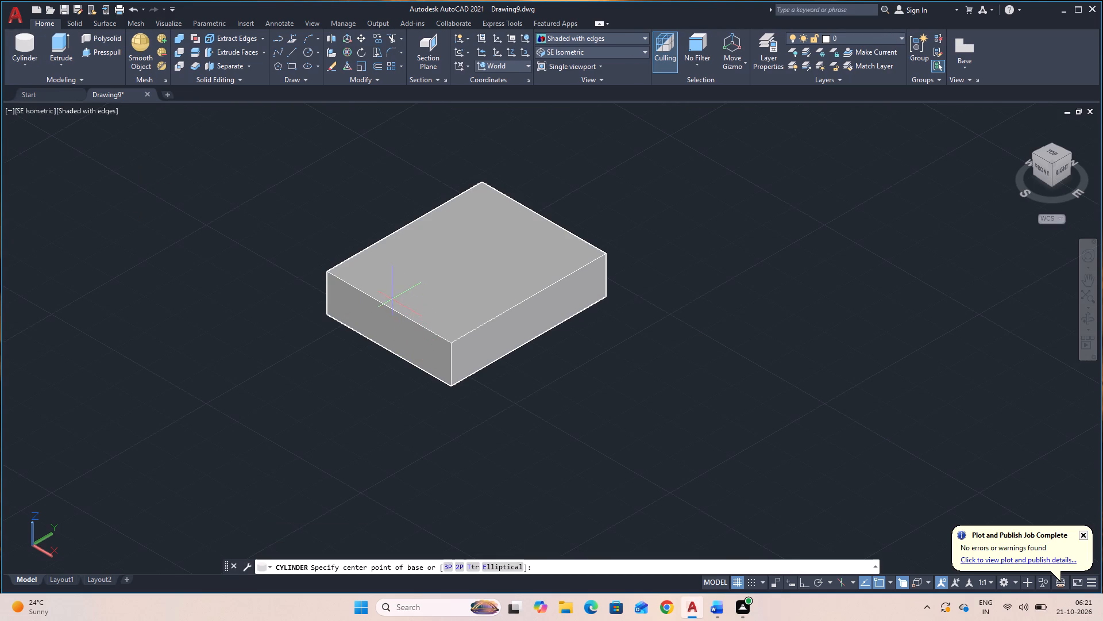
left_click(392, 308)
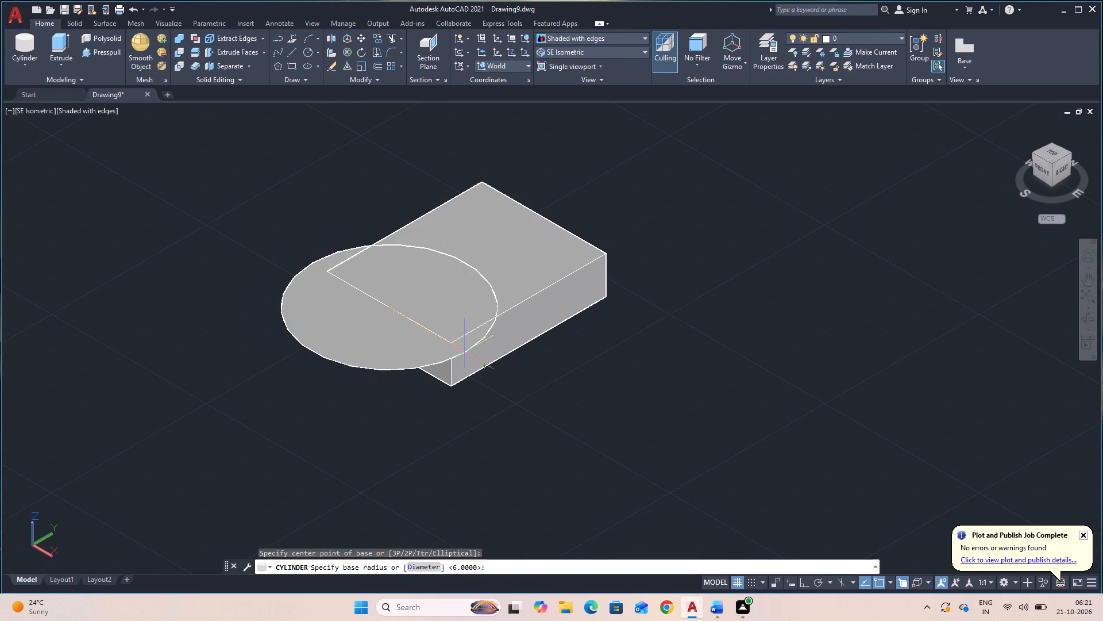
left_click(454, 343)
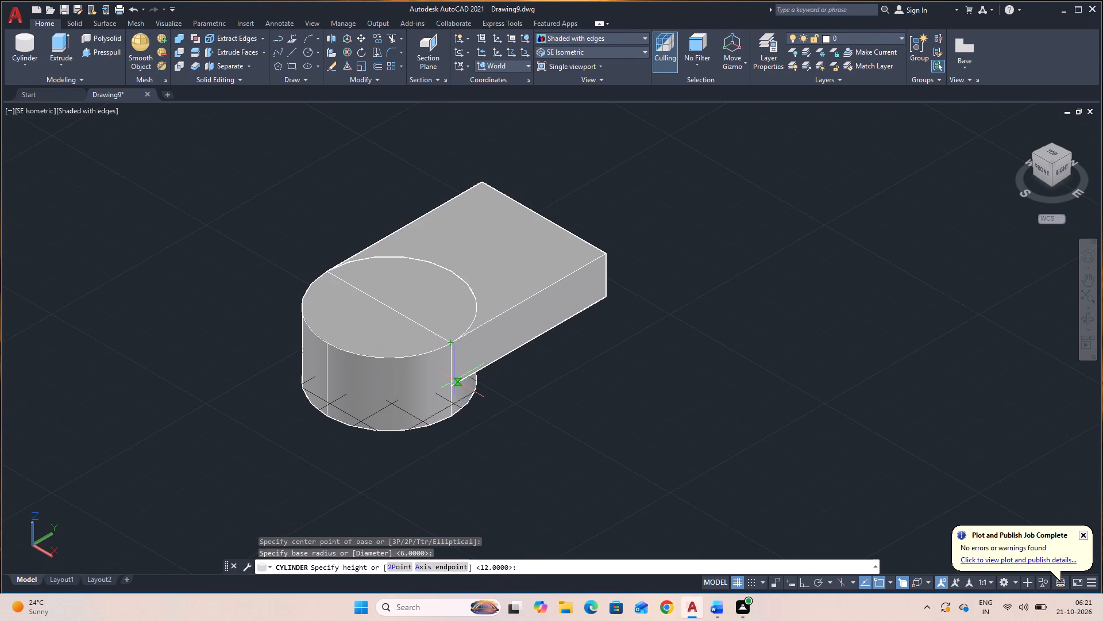
left_click(451, 384)
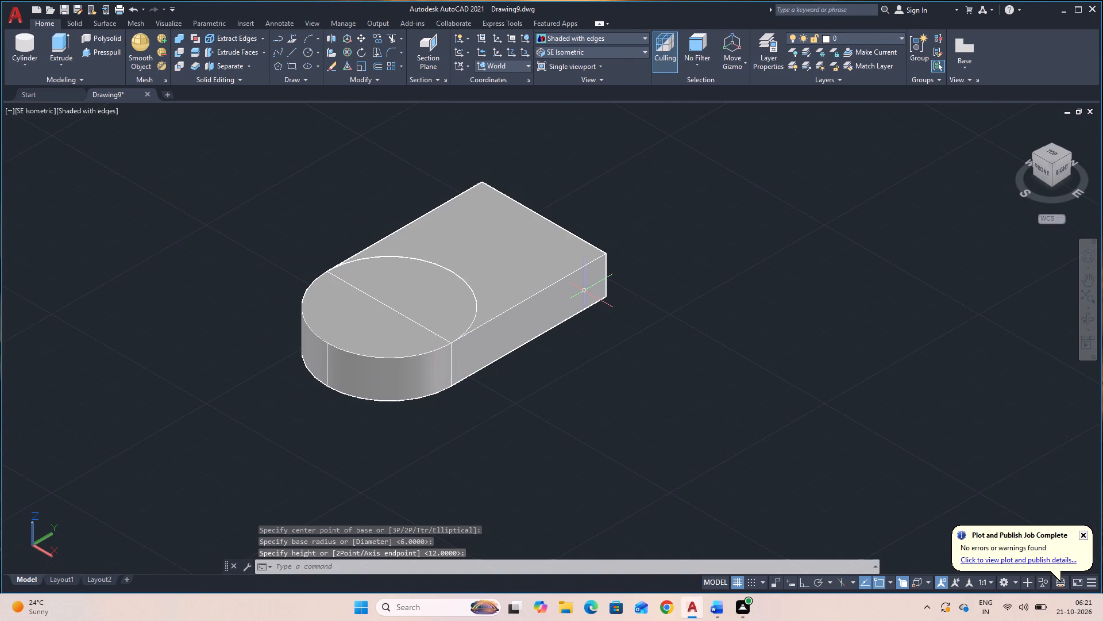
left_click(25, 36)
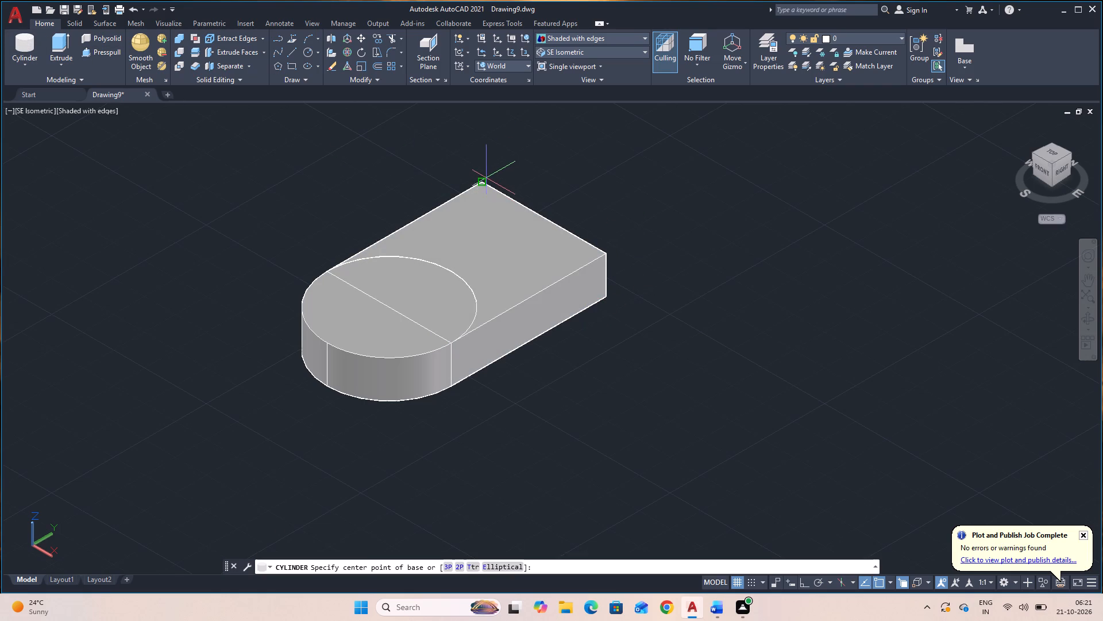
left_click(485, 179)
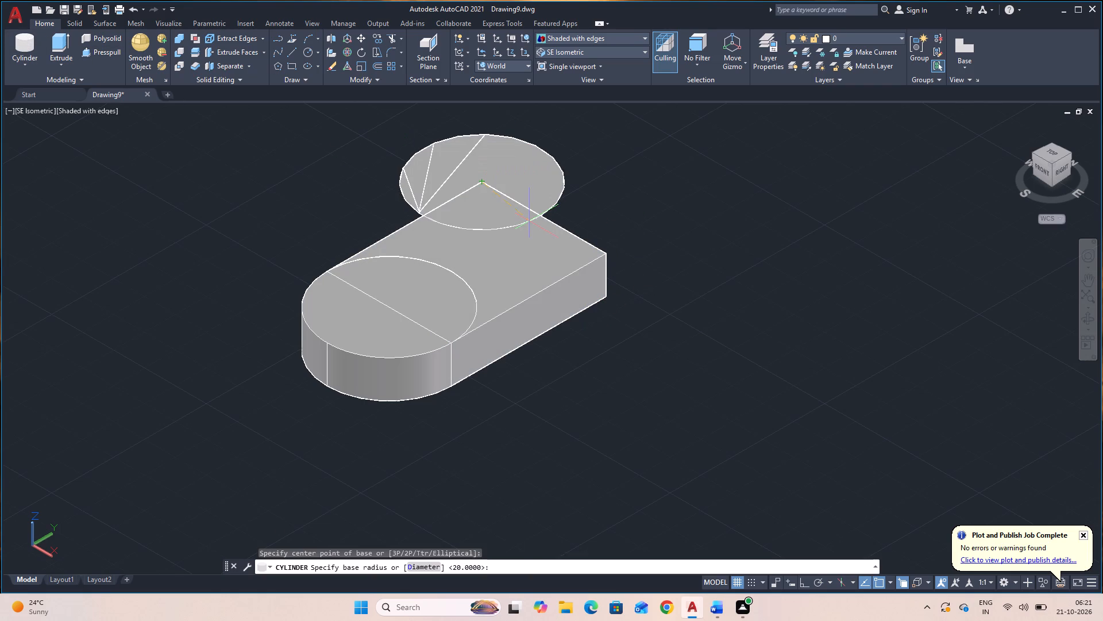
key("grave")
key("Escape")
Add a radius 20 cylinder centred on the midpoint of the box's back top edge, extending down 12 to its bottom corner.
key("space")
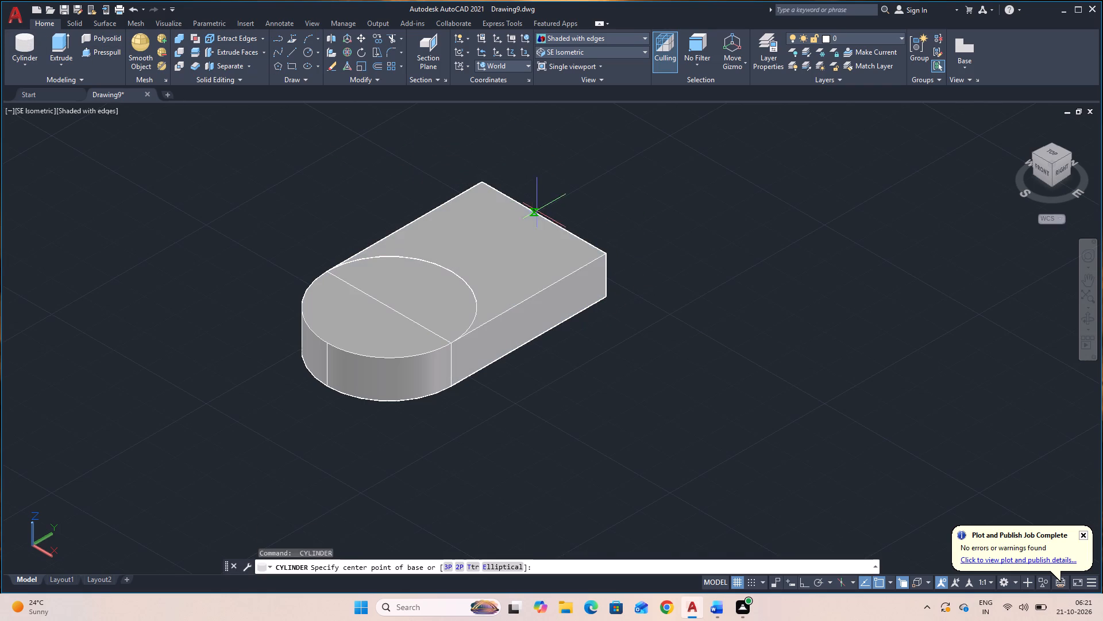
left_click(546, 221)
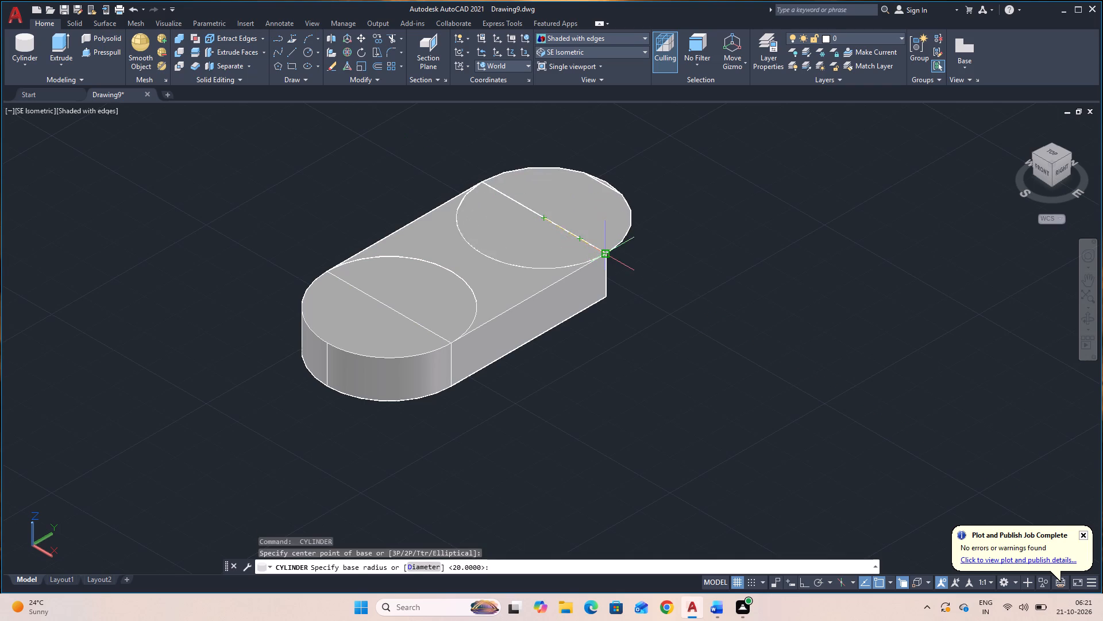
left_click(604, 255)
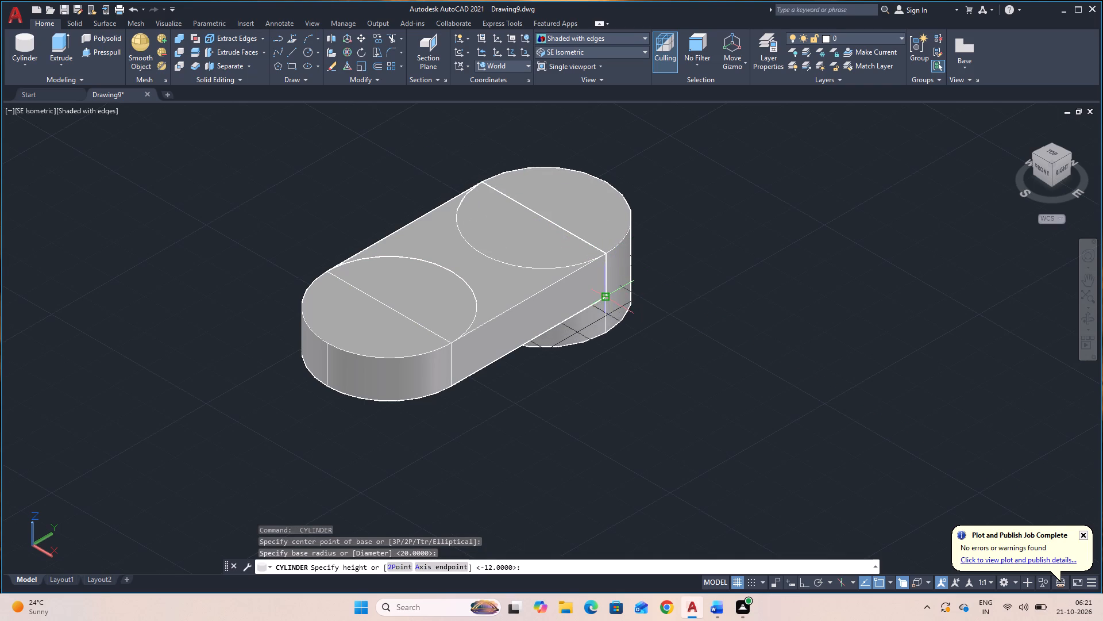
left_click(606, 301)
Create a cylinder of radius 6 and height -12 at the centre of the front rounded end's top face.
left_click(24, 46)
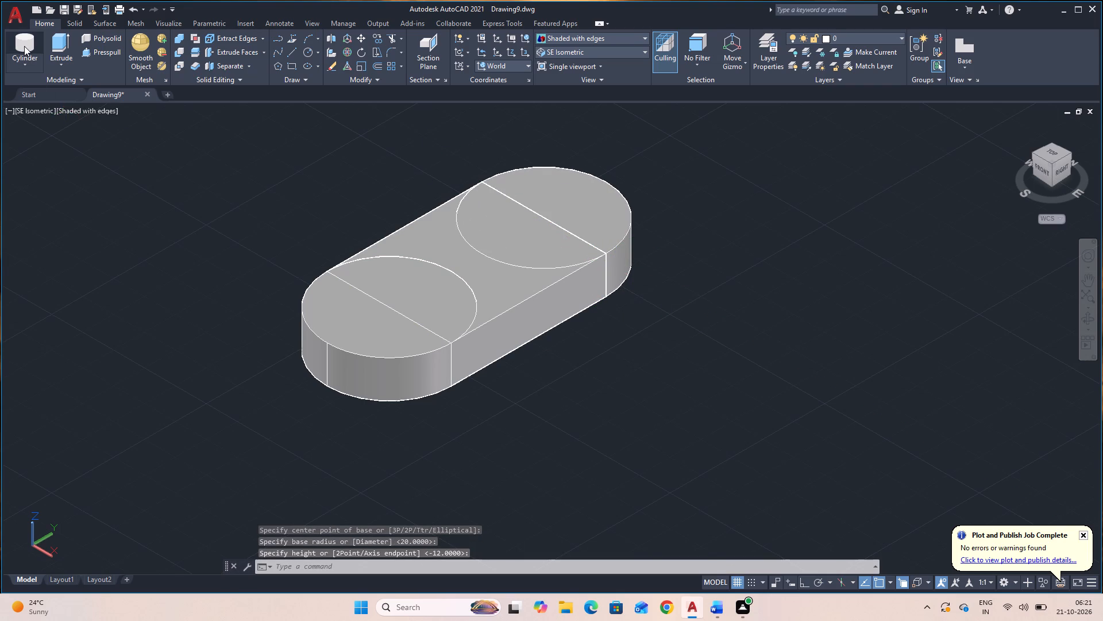
left_click(391, 308)
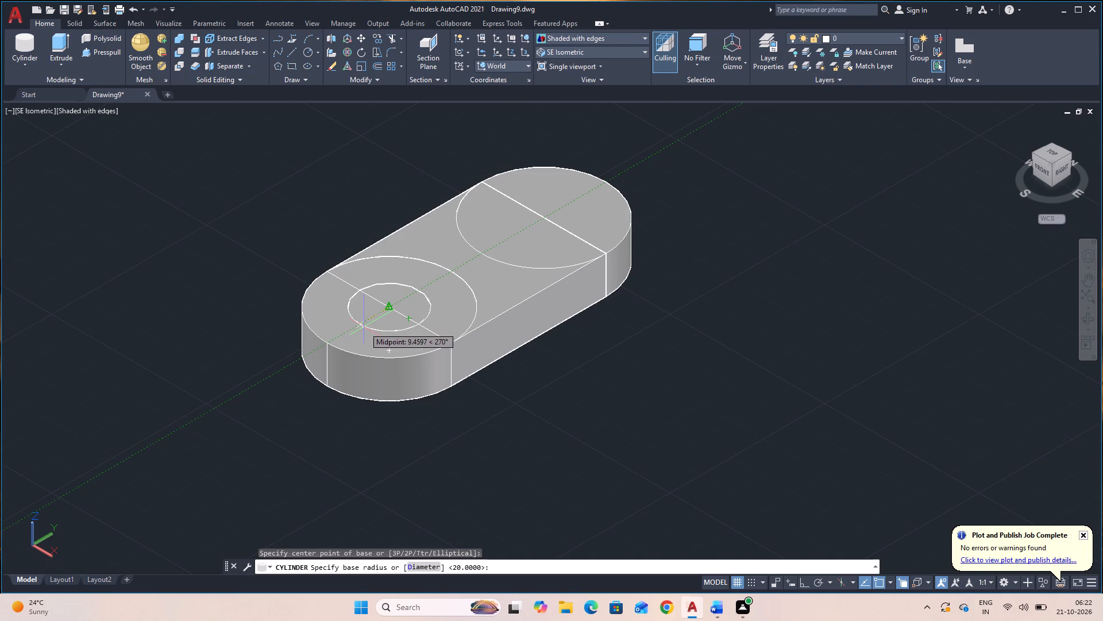
key("6")
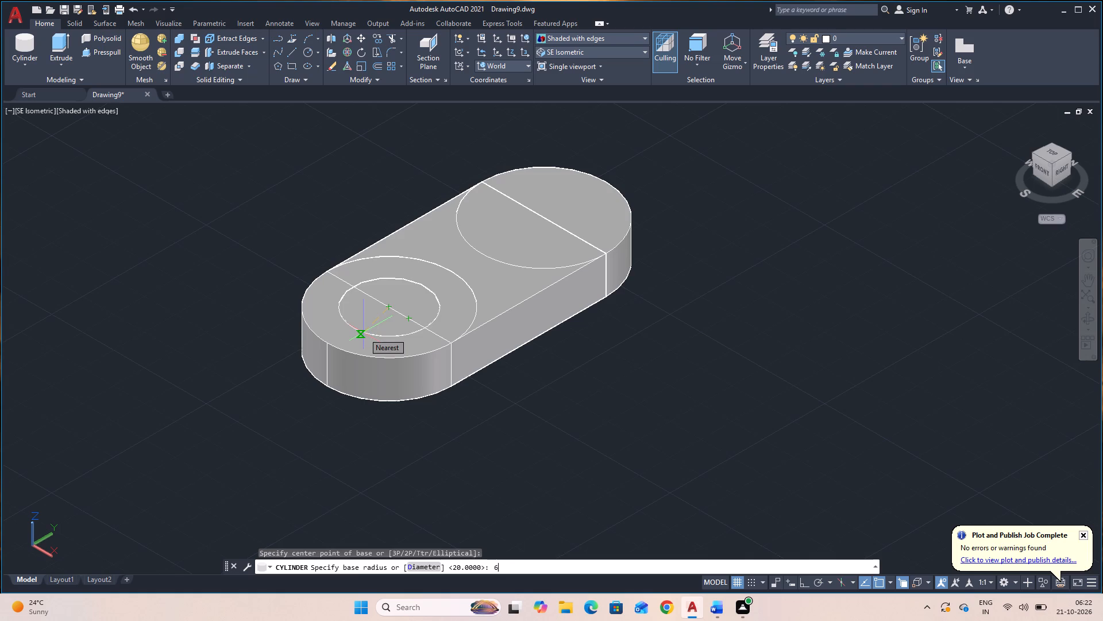
key("Return")
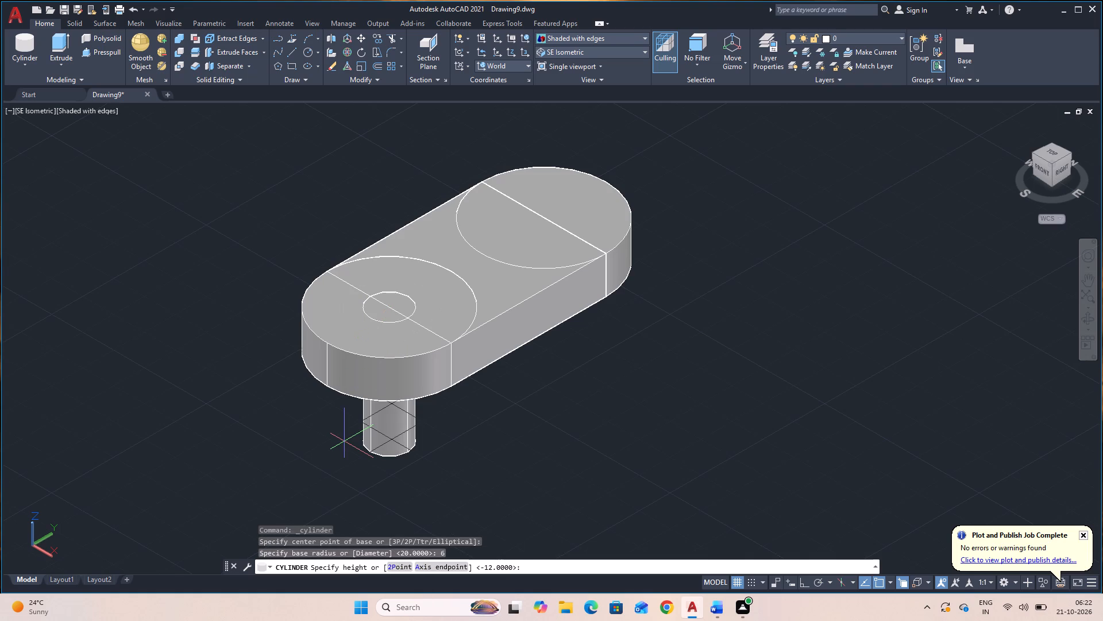
key("minus")
type("12")
key("Return")
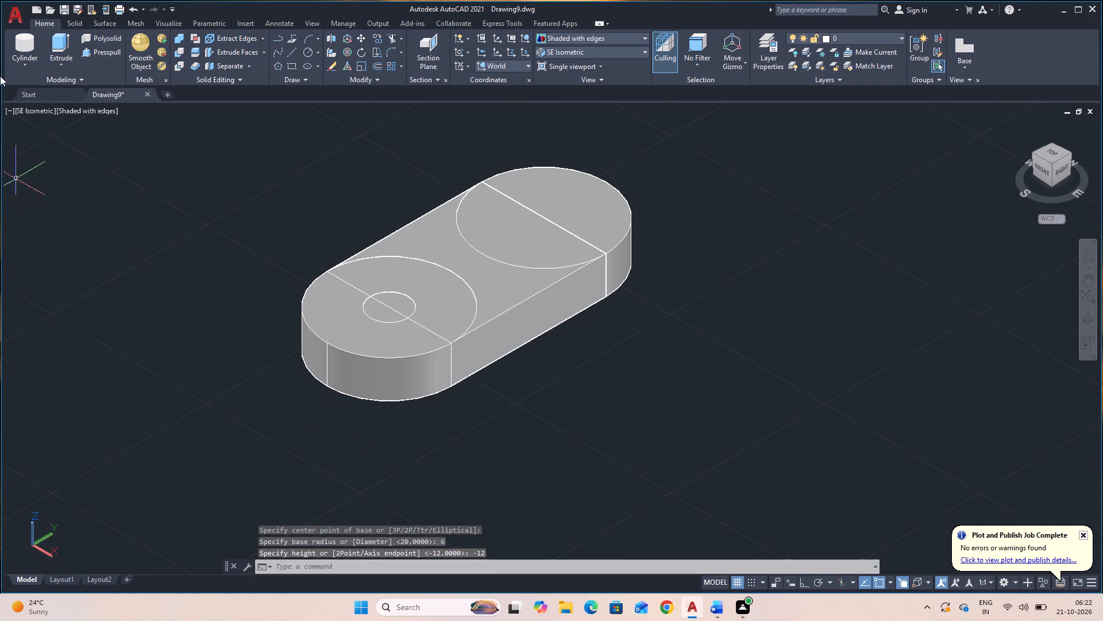
Create a cylinder of radius 6 and height -12 at the centre of the back rounded end's top face.
left_click(23, 40)
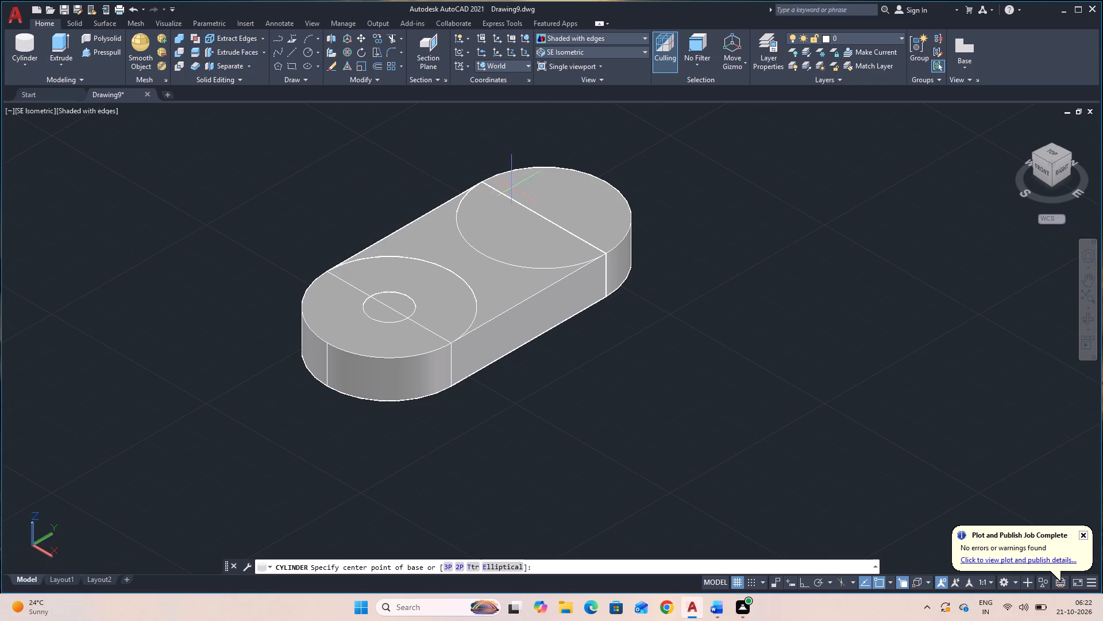
left_click(547, 217)
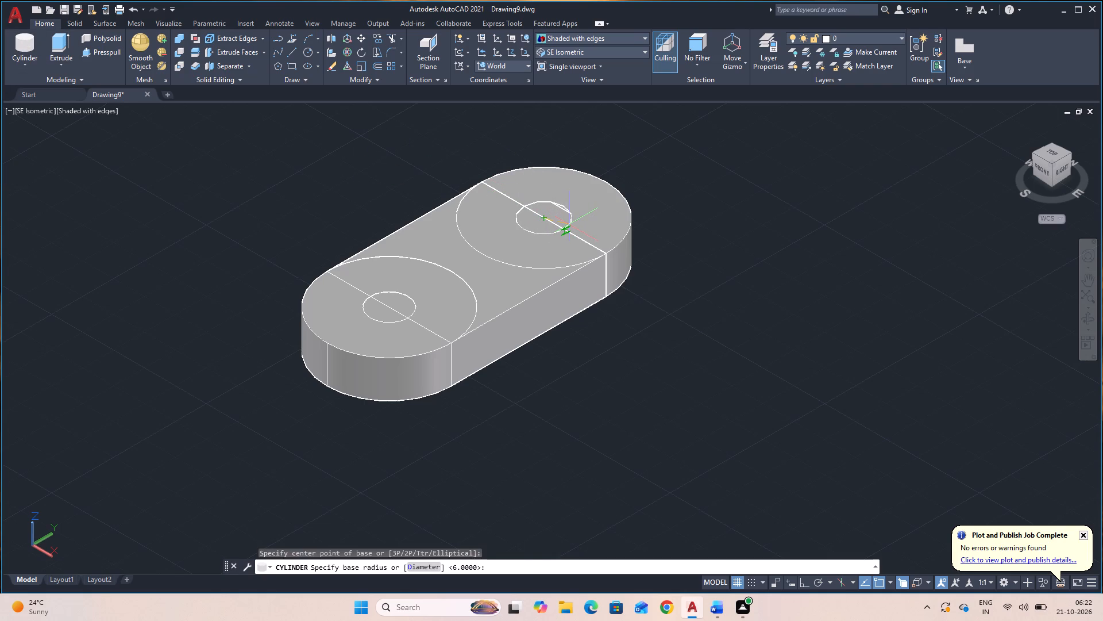
key("Return")
key("Return")
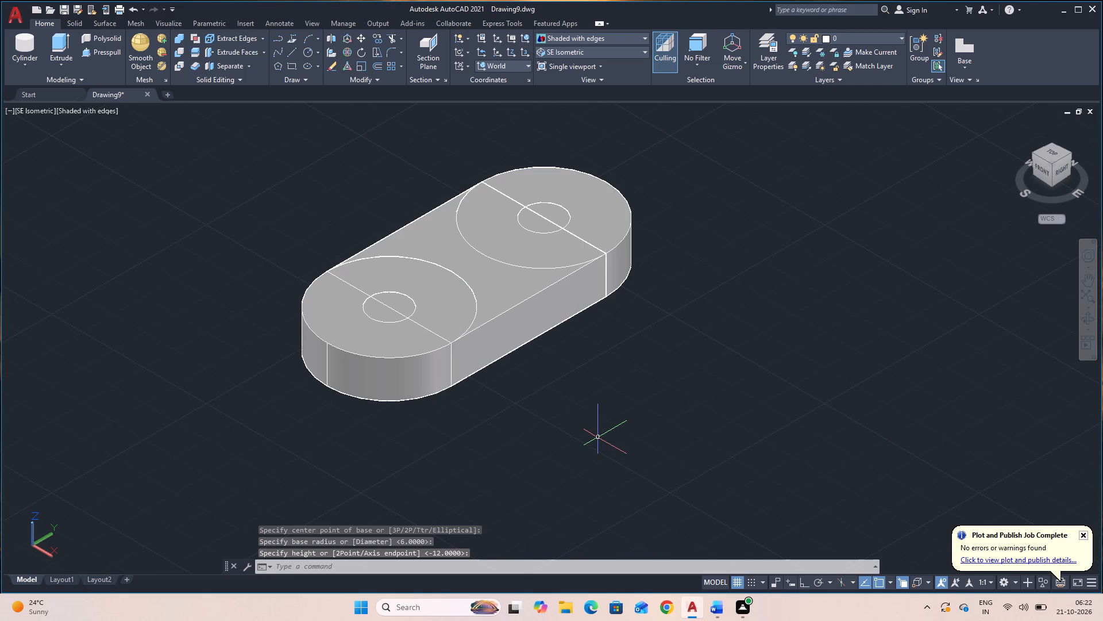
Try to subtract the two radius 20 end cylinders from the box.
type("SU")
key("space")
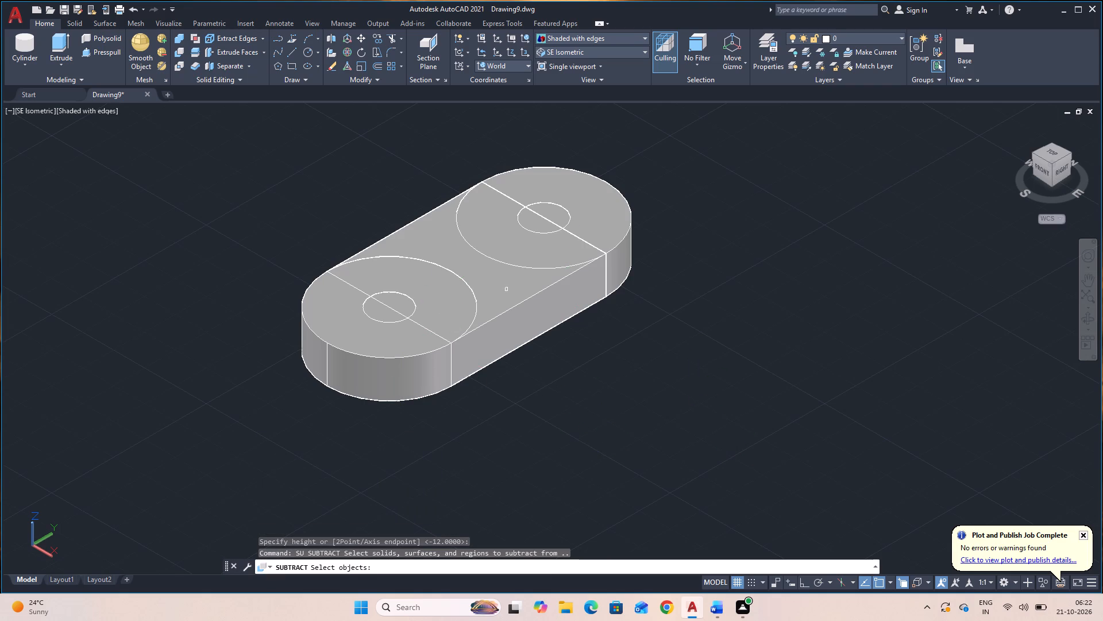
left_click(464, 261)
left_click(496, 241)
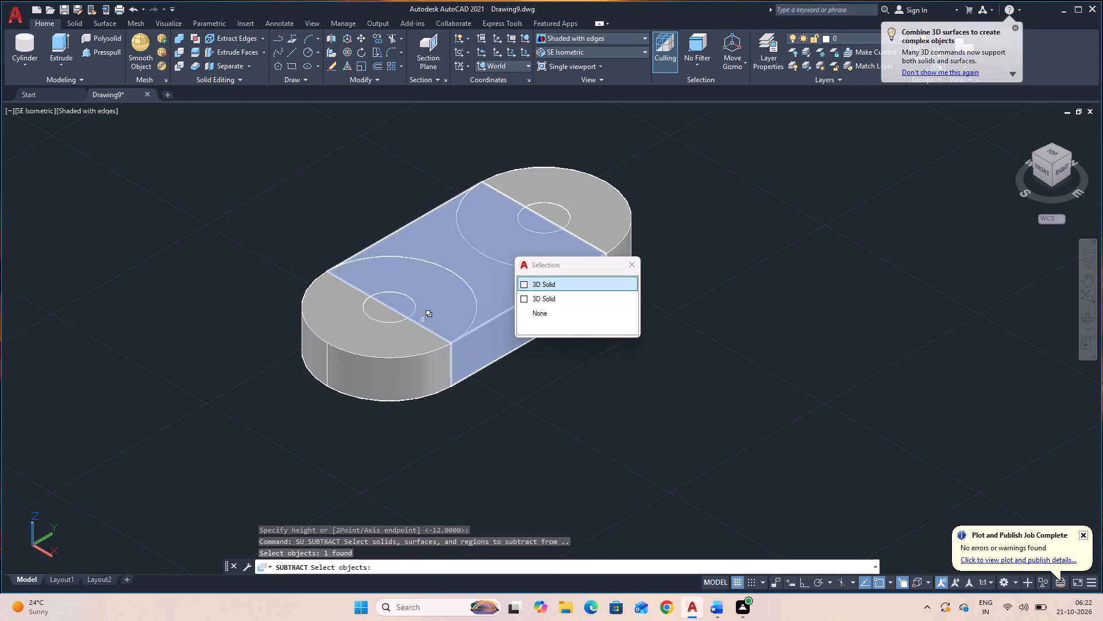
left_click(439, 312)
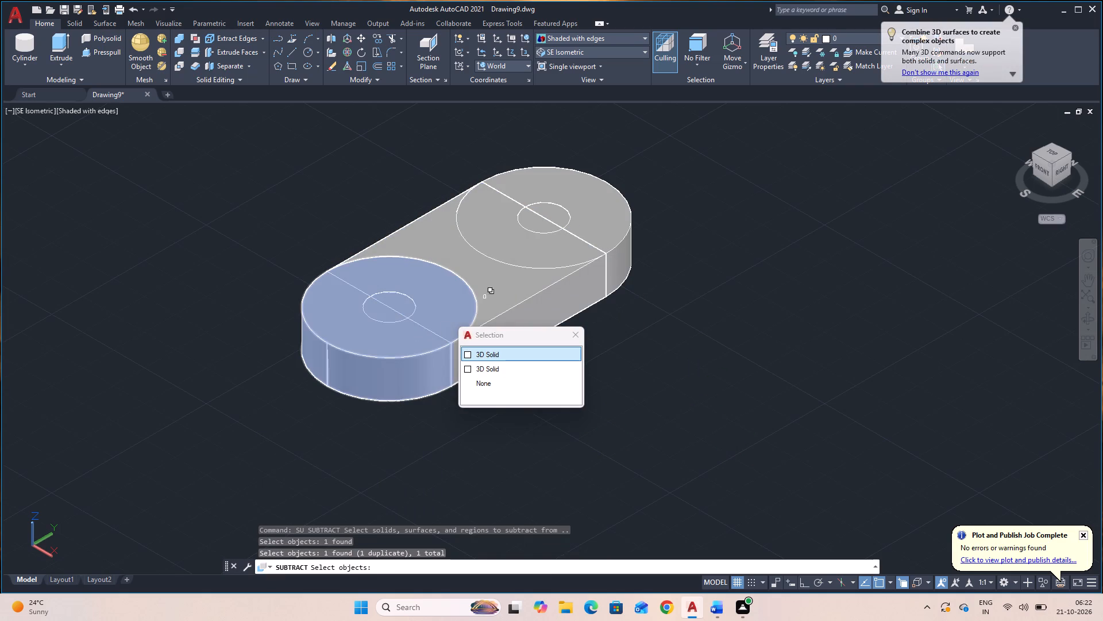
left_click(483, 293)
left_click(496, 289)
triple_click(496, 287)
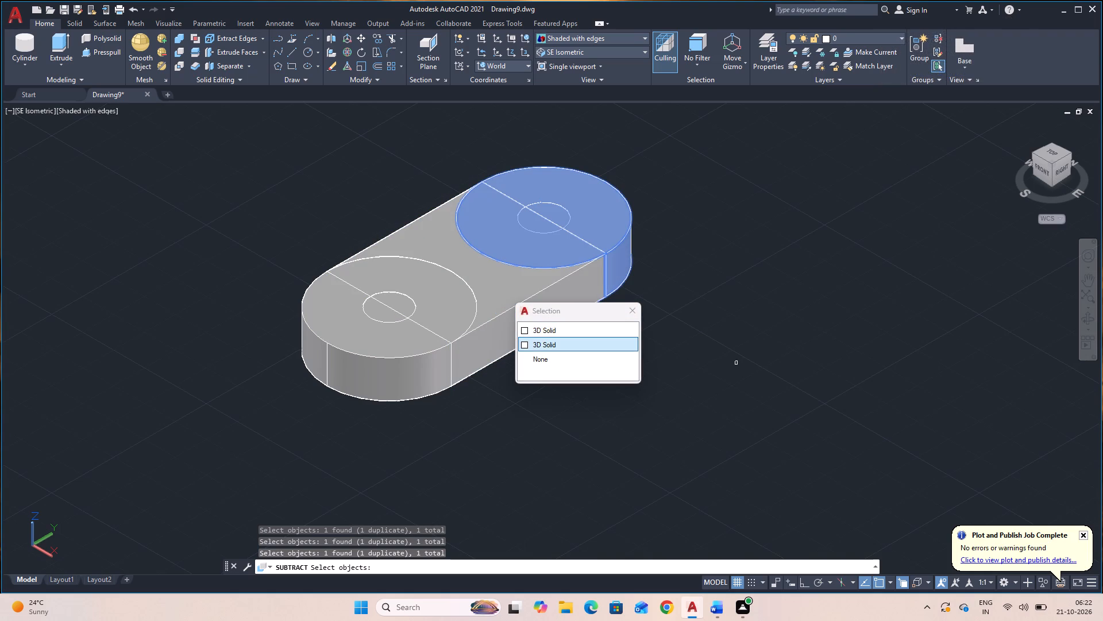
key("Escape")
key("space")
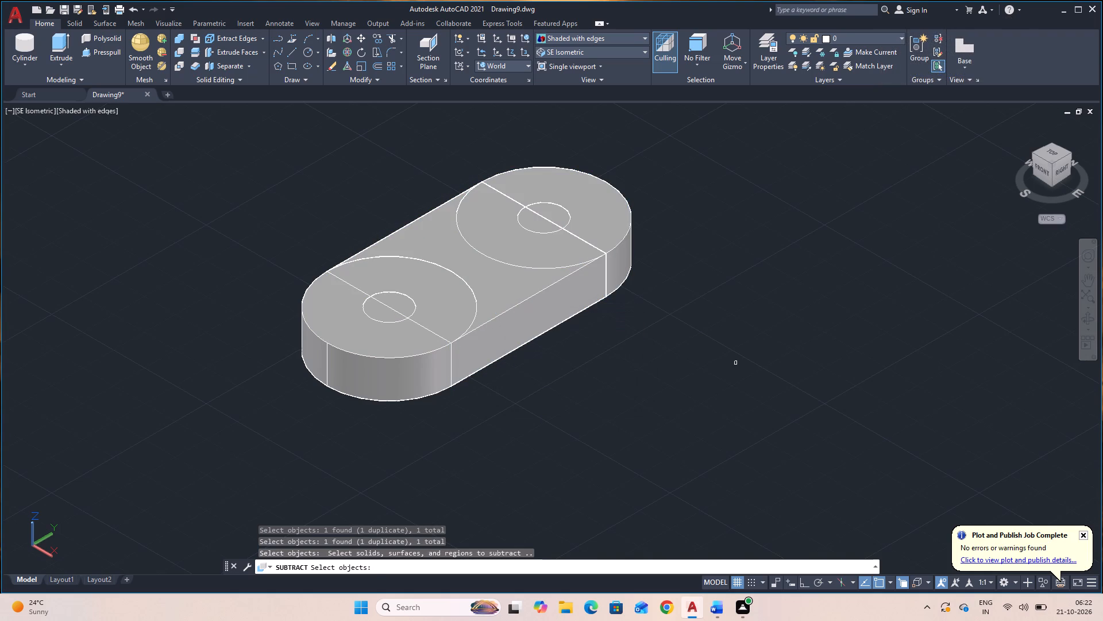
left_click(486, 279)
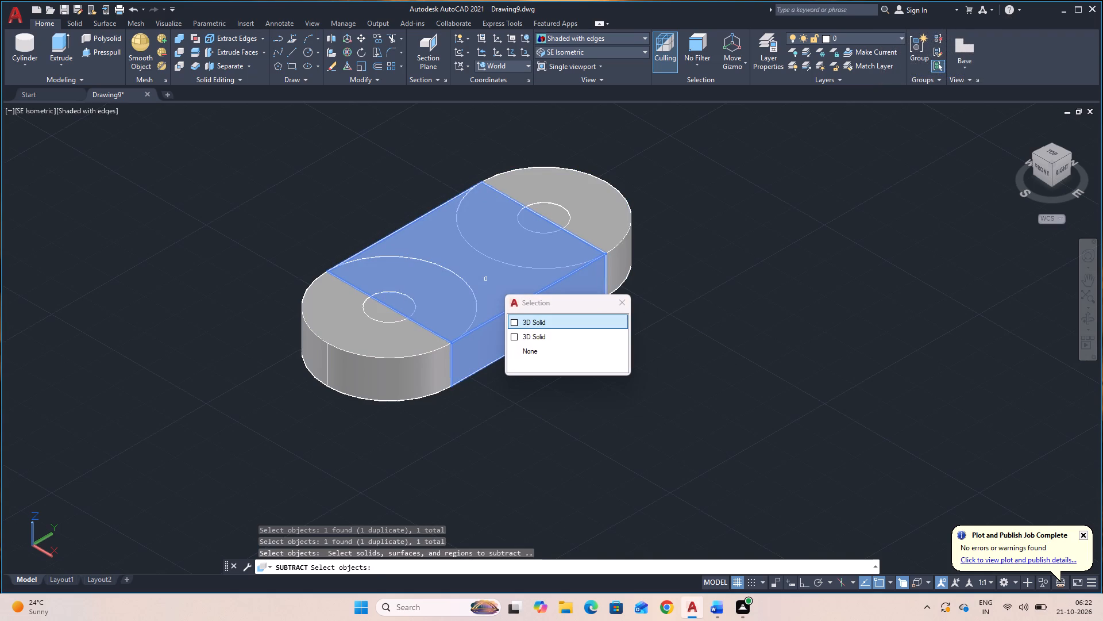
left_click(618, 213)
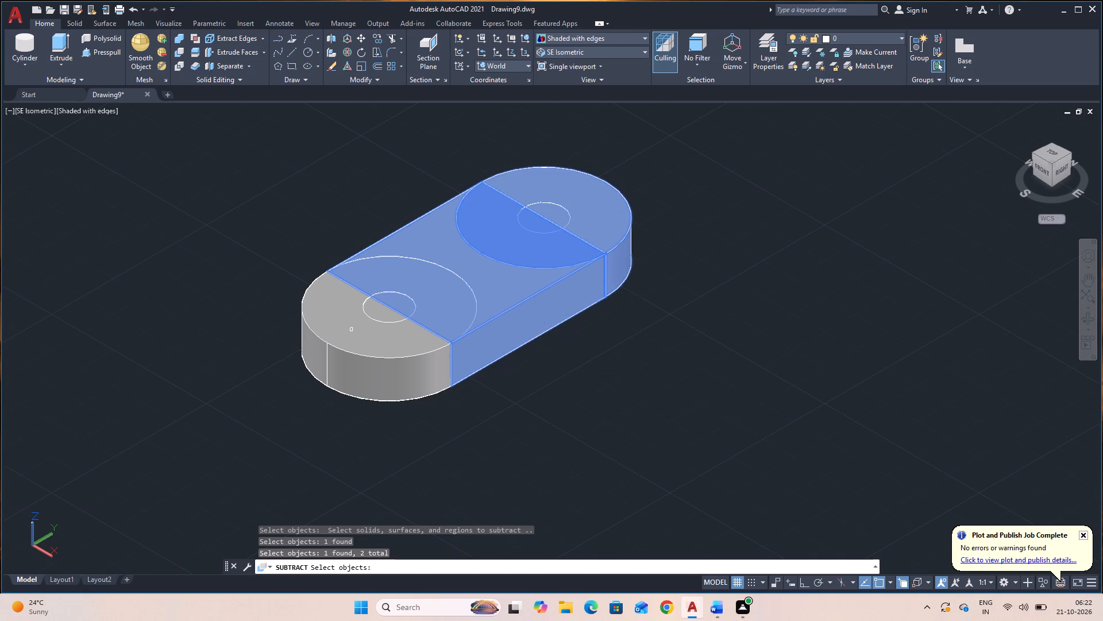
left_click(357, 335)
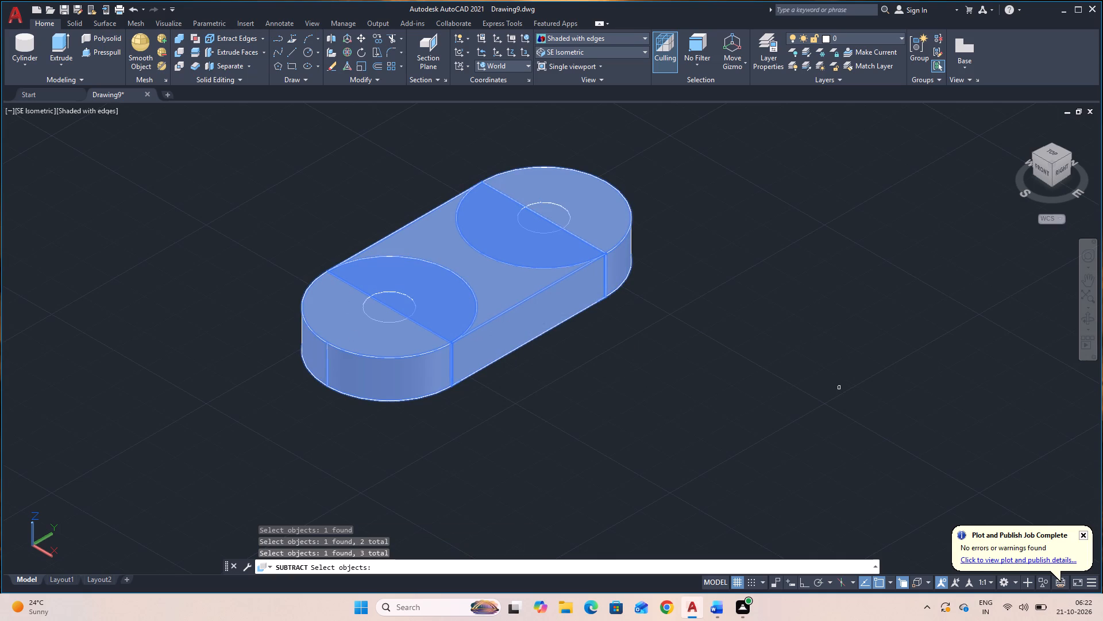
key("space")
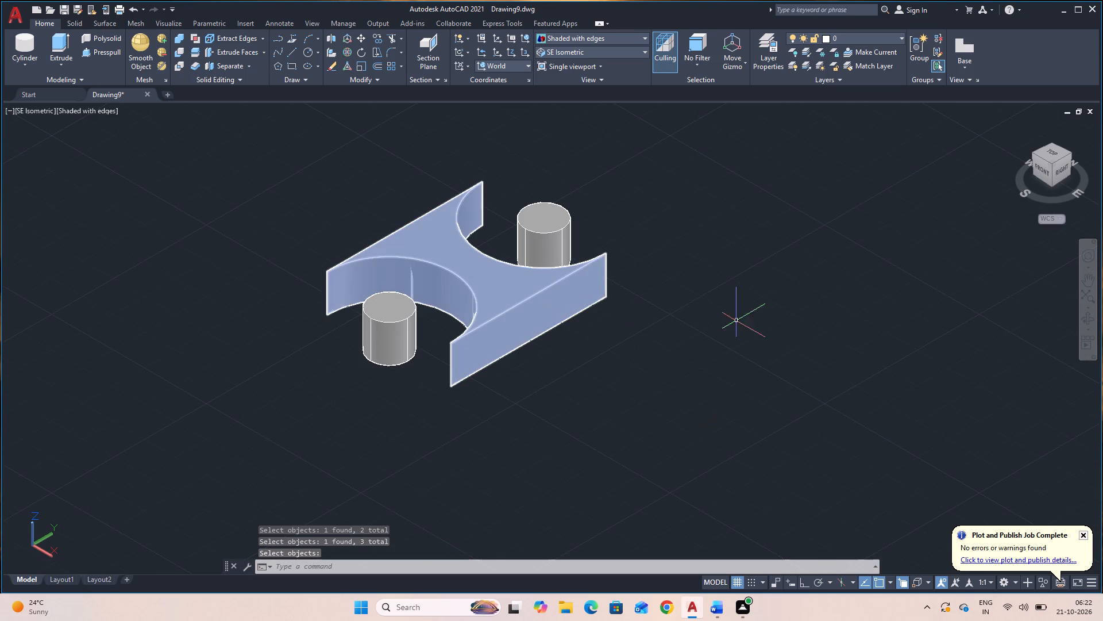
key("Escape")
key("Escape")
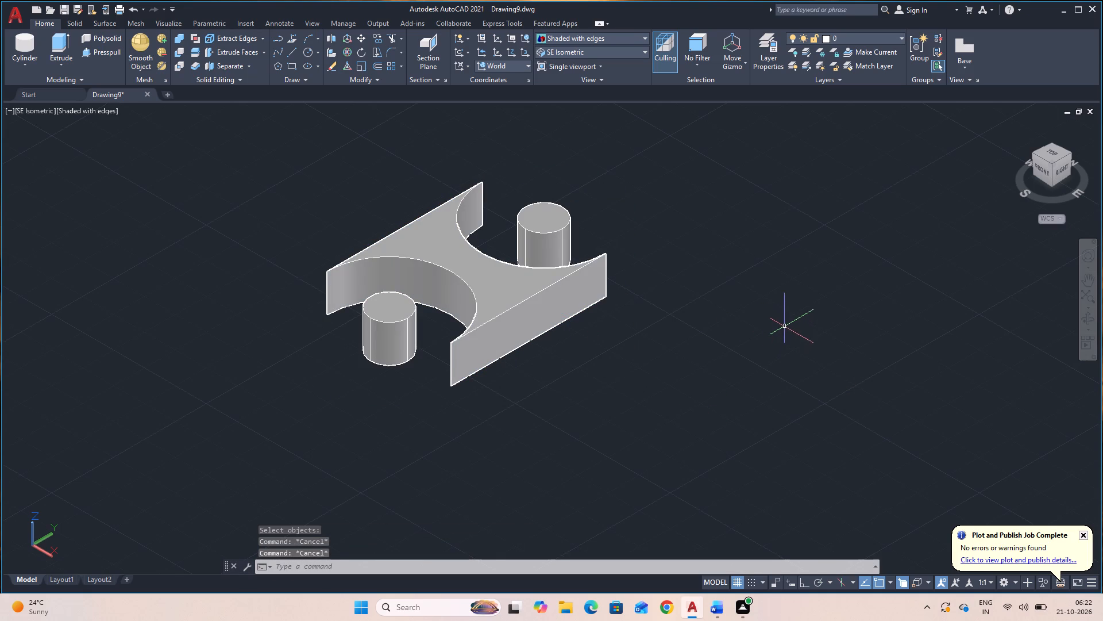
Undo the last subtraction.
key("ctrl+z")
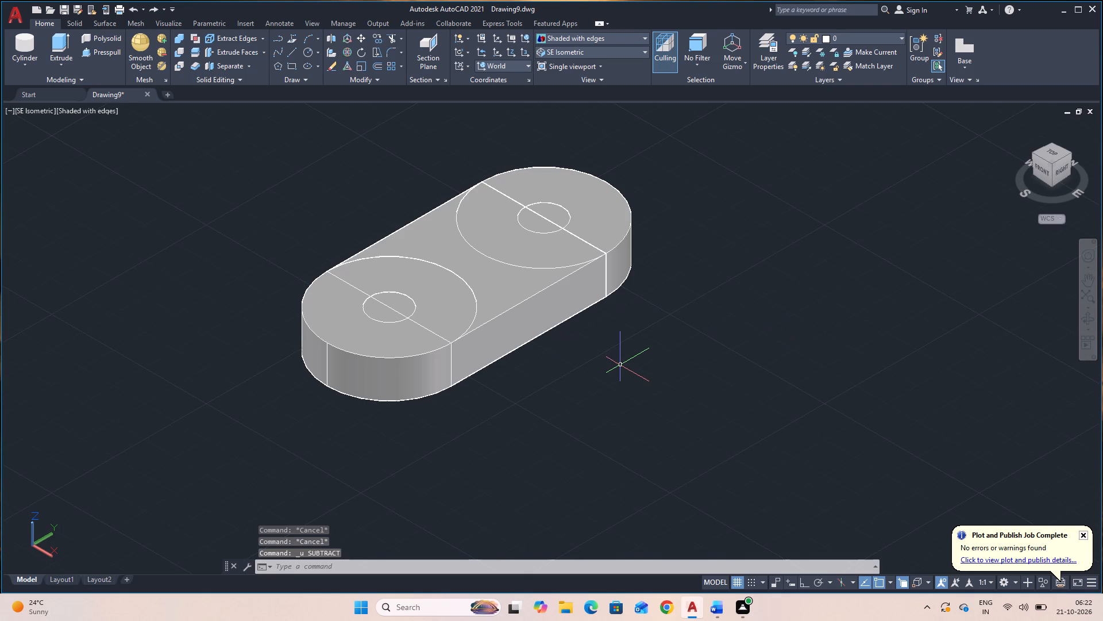
Subtract the two radius 6 cylinders from the box and both rounded-end cylinders, forming one plate with two through holes.
key("s")
type("U")
key("space")
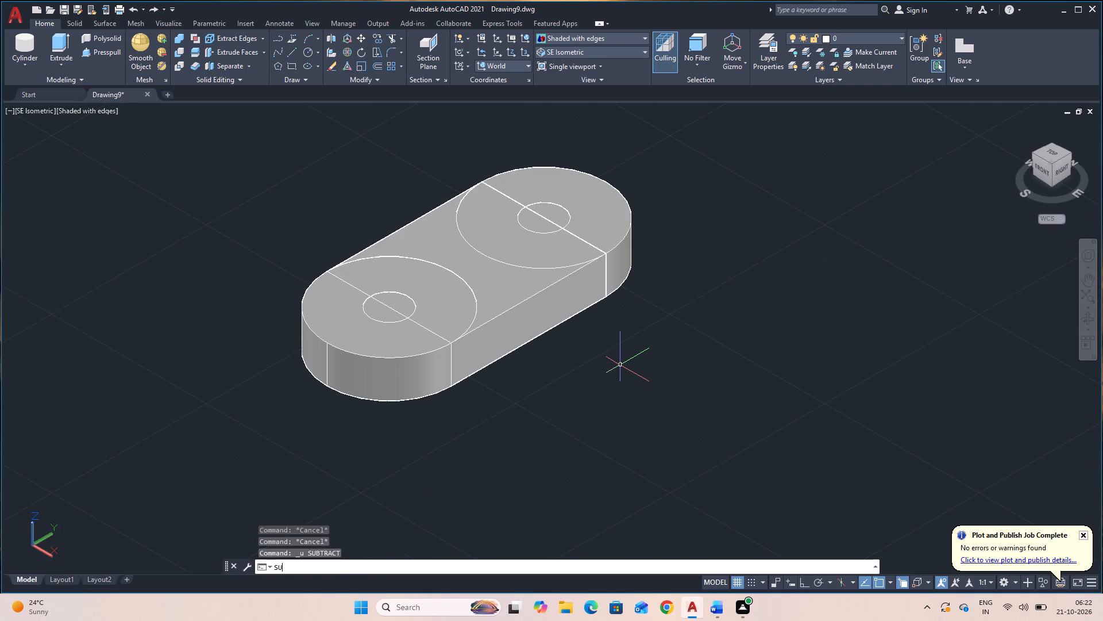
left_click(603, 231)
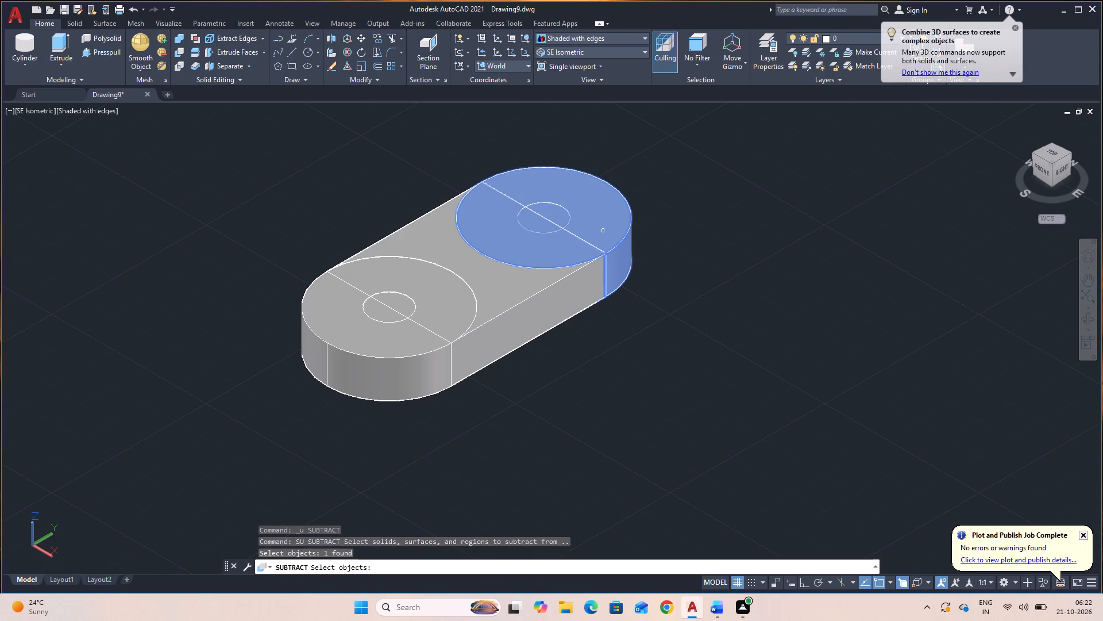
left_click(496, 321)
left_click(416, 362)
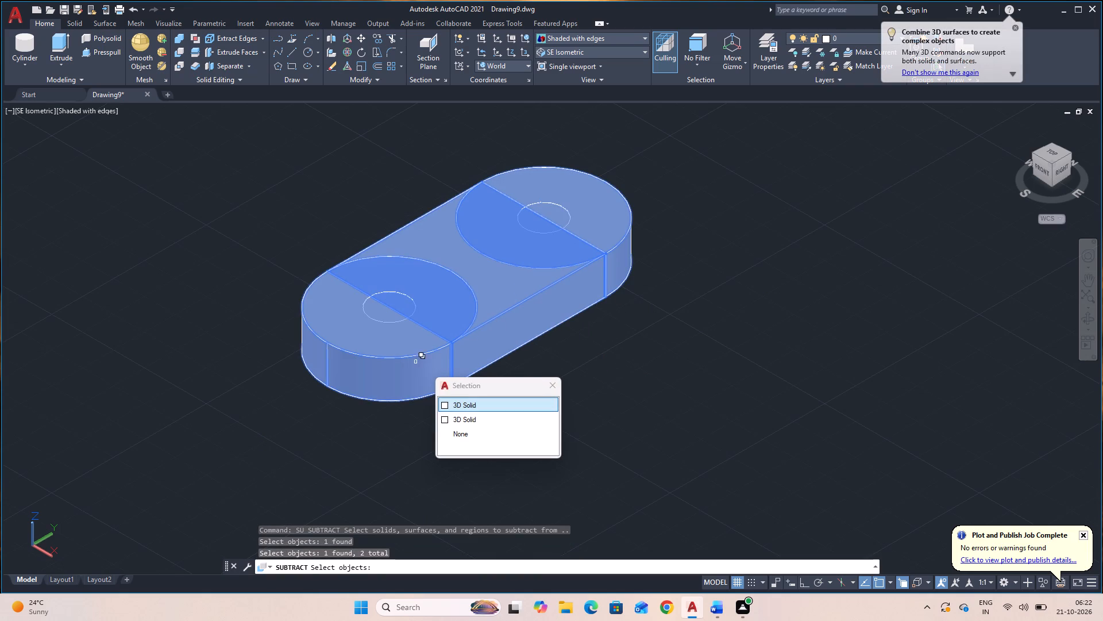
key("space")
key("space")
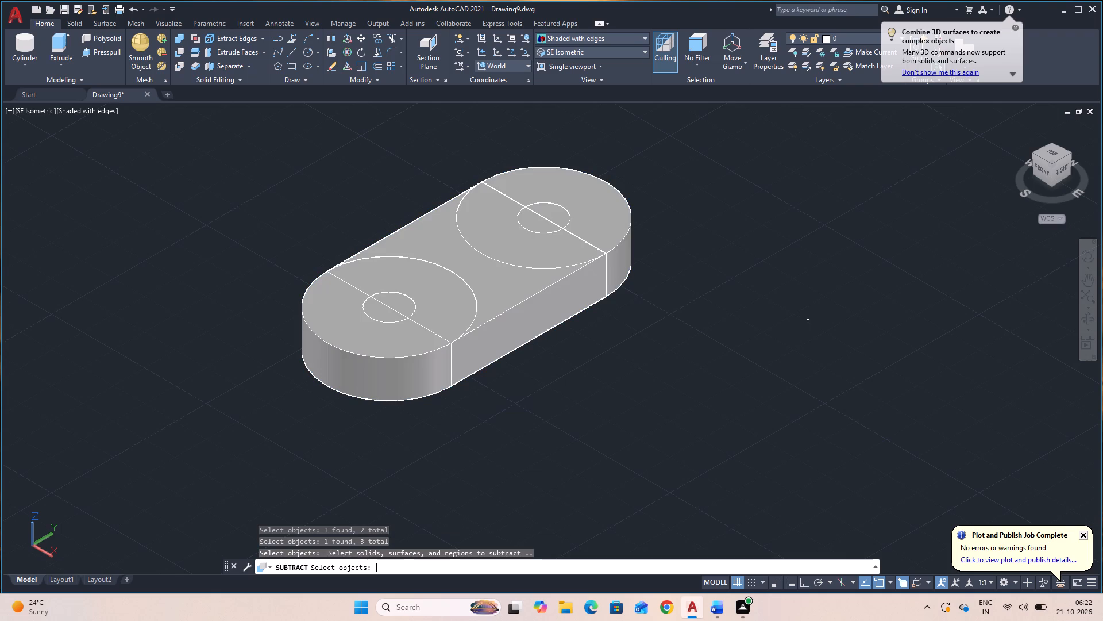
left_click(546, 216)
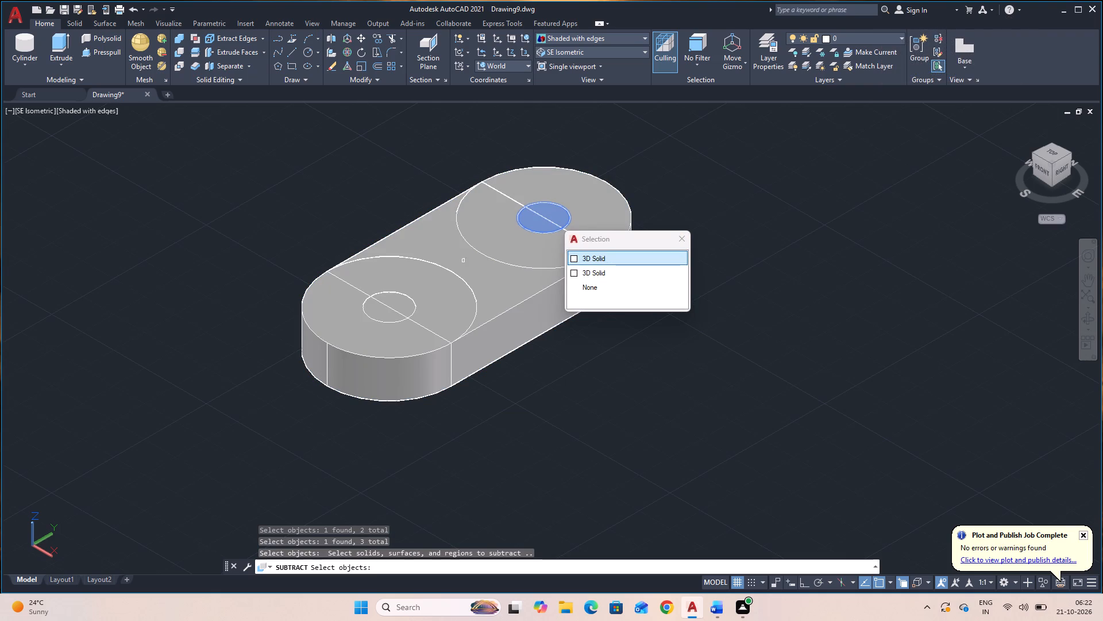
left_click(383, 309)
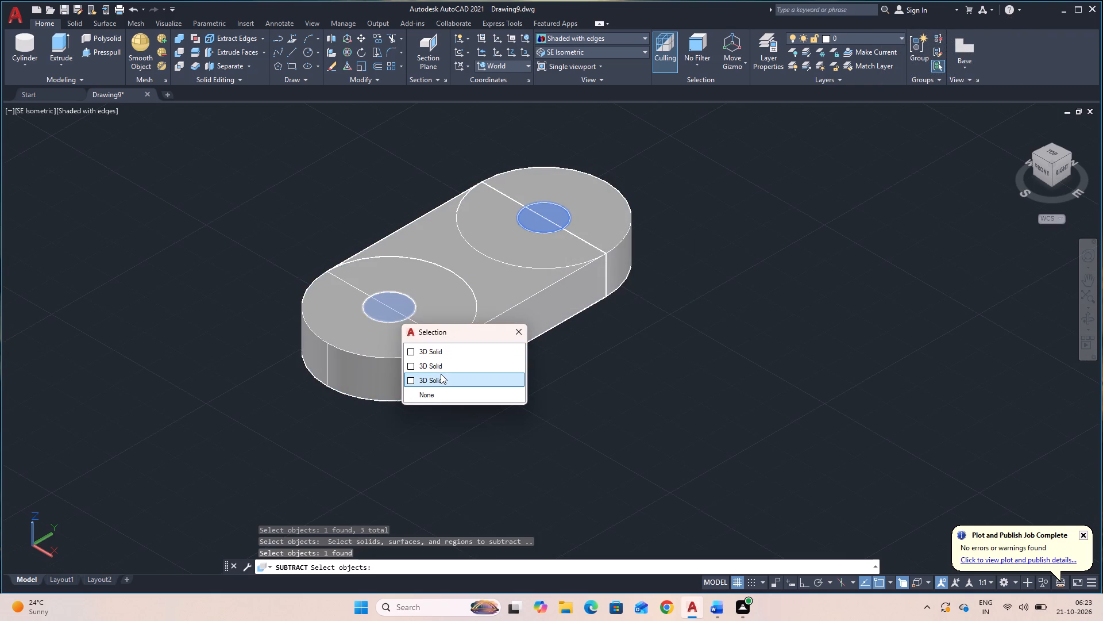
left_click(443, 368)
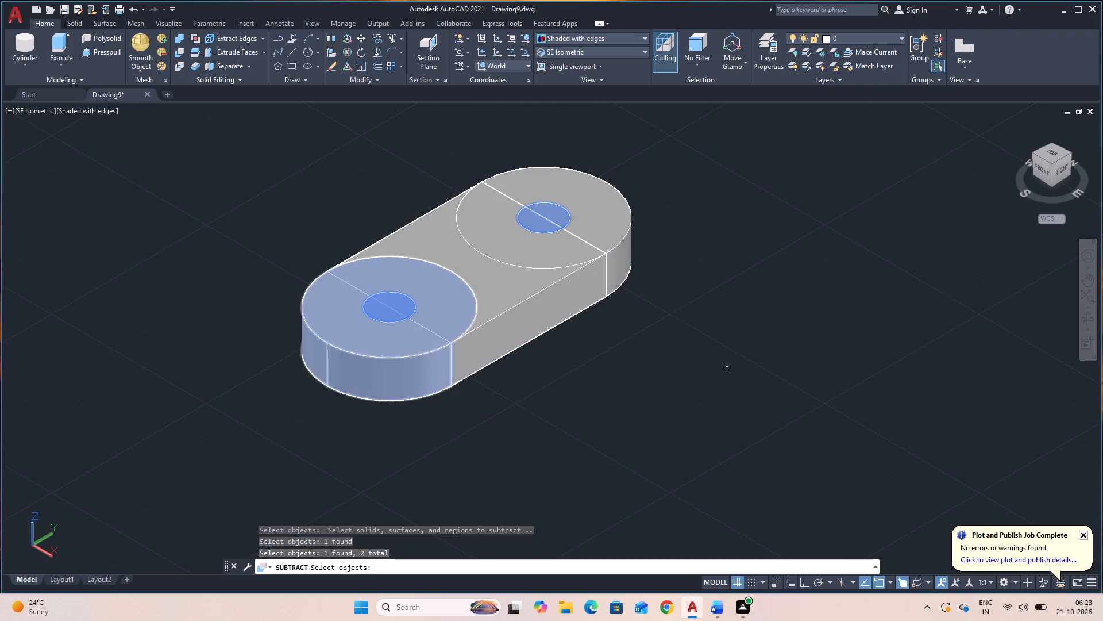
key("space")
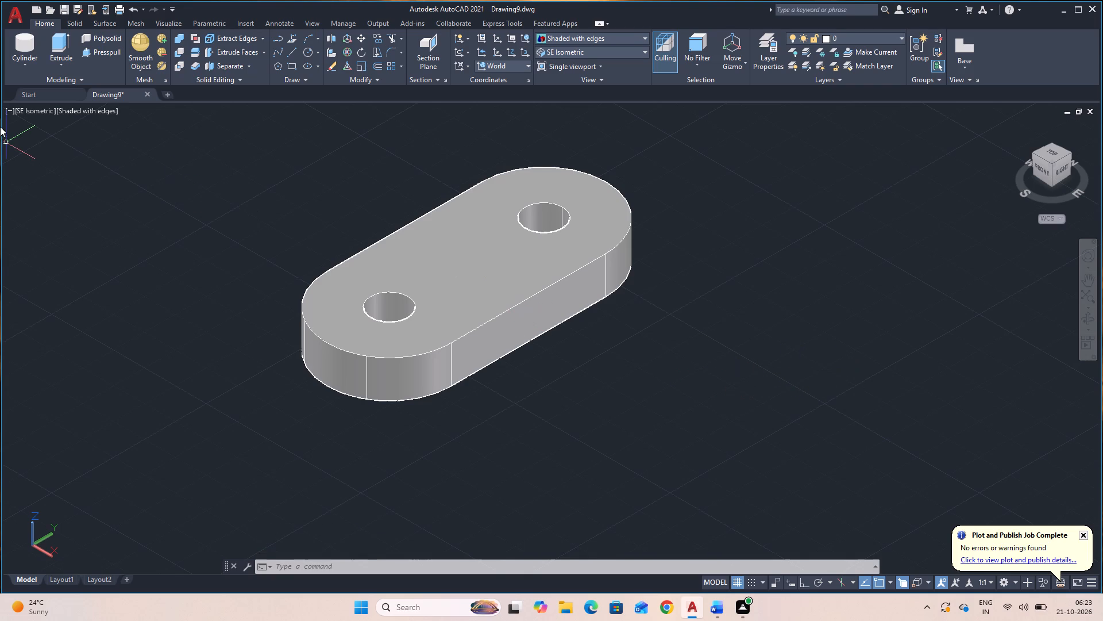
With Ortho on, add a box starting 15 from the midpoint of the plate's long left-side top edge: length 30 along the edge, width 50 outward, height -12.
left_click(21, 68)
left_click(32, 82)
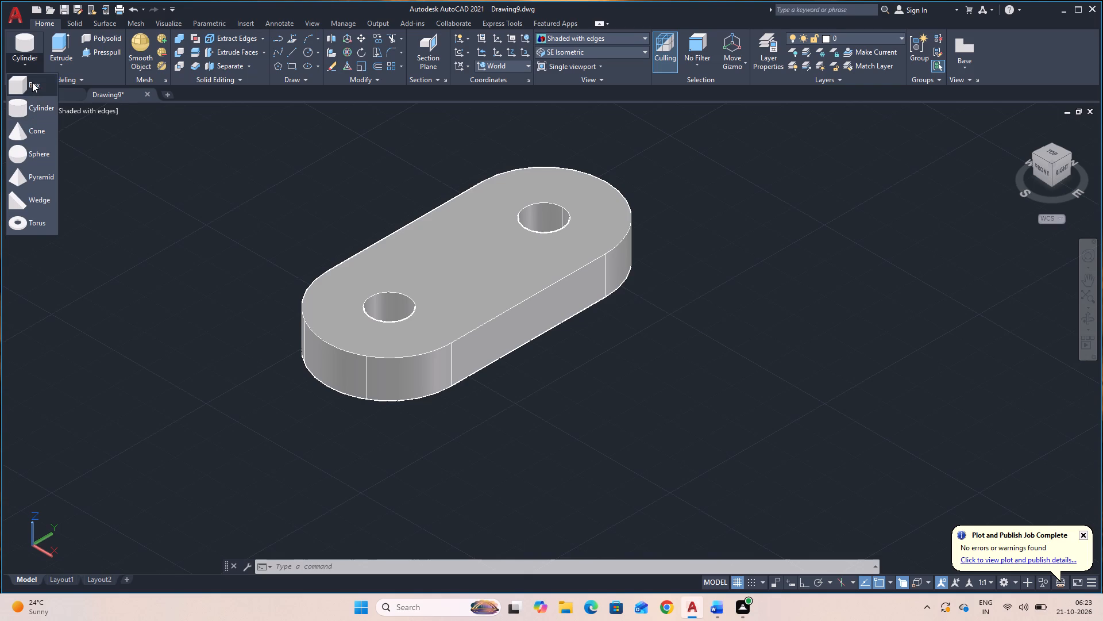
left_click(1090, 317)
left_click_drag(793, 355, 998, 410)
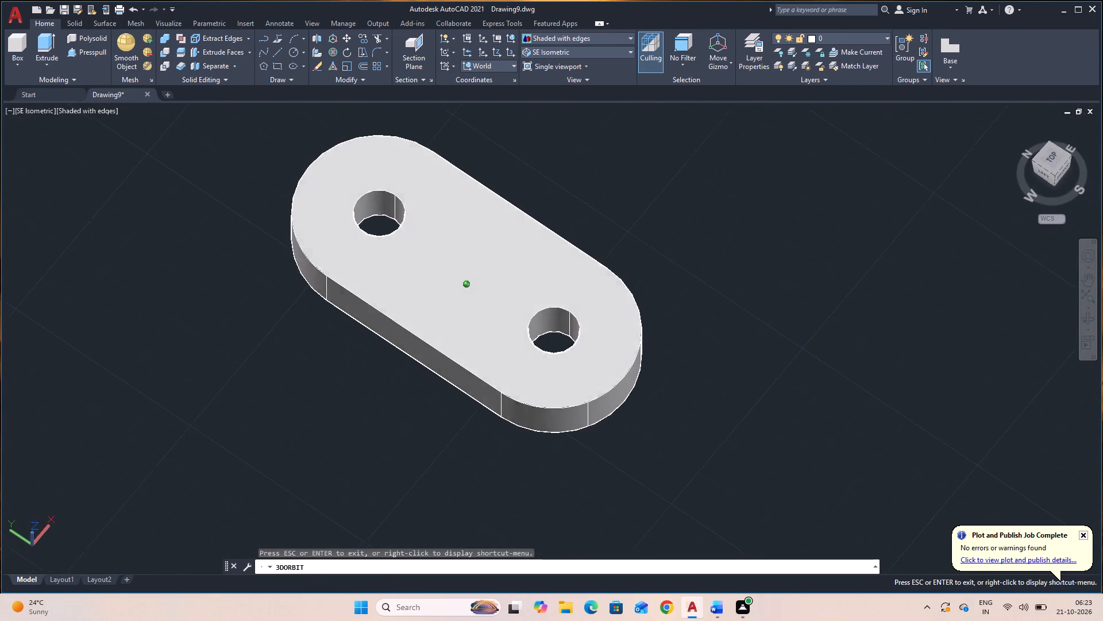
left_click_drag(998, 410, 1000, 402)
left_click_drag(857, 421, 865, 339)
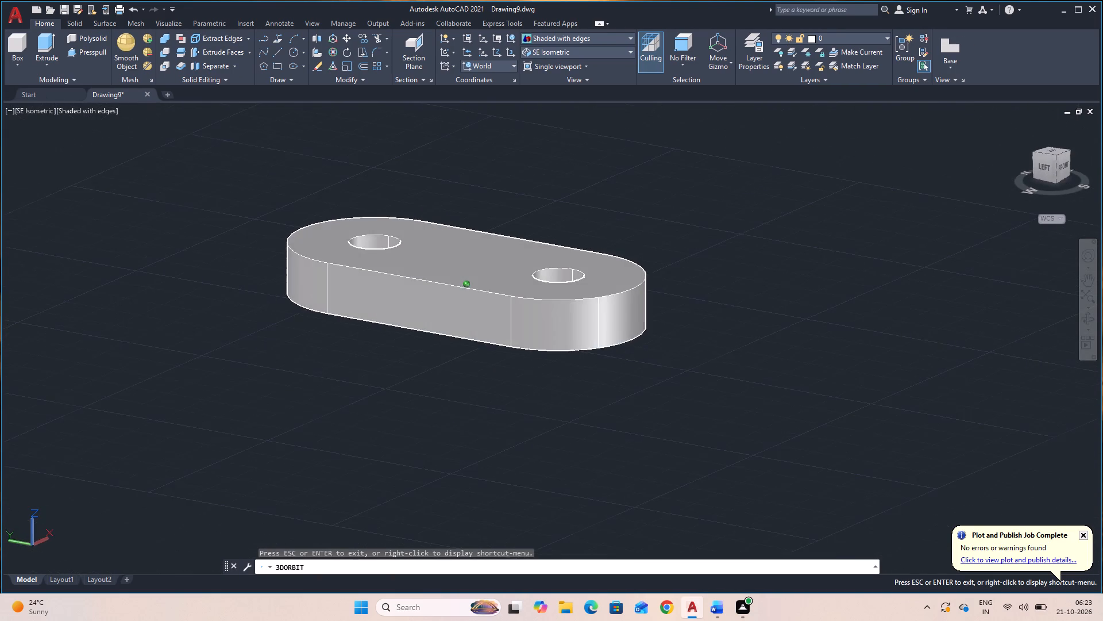
left_click_drag(865, 339, 863, 361)
key("Escape")
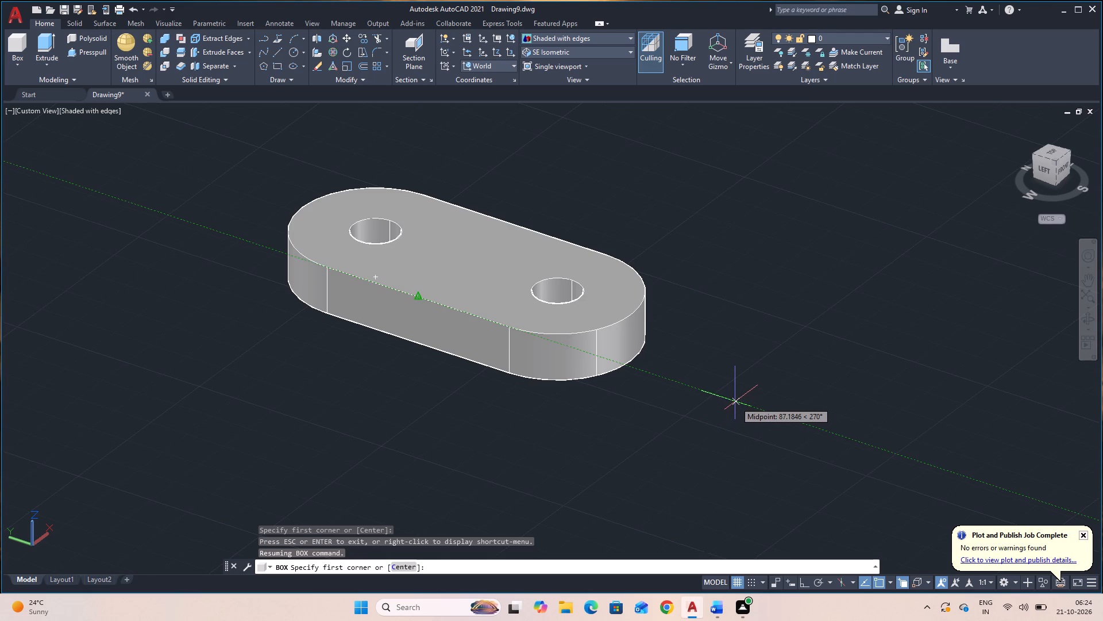
type("15")
key("Return")
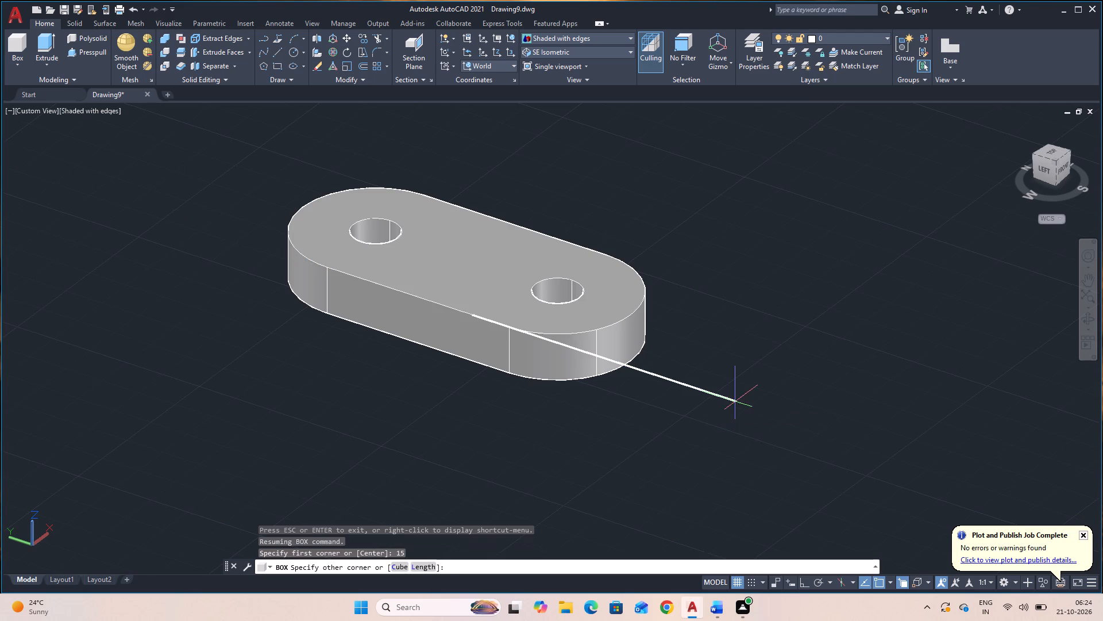
key("l")
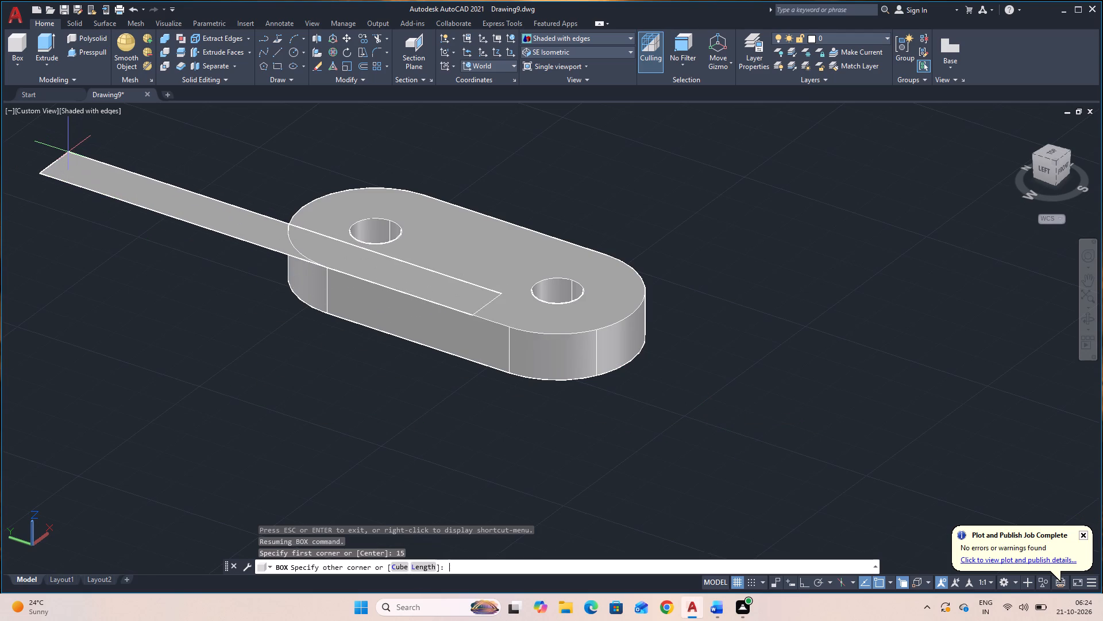
key("space")
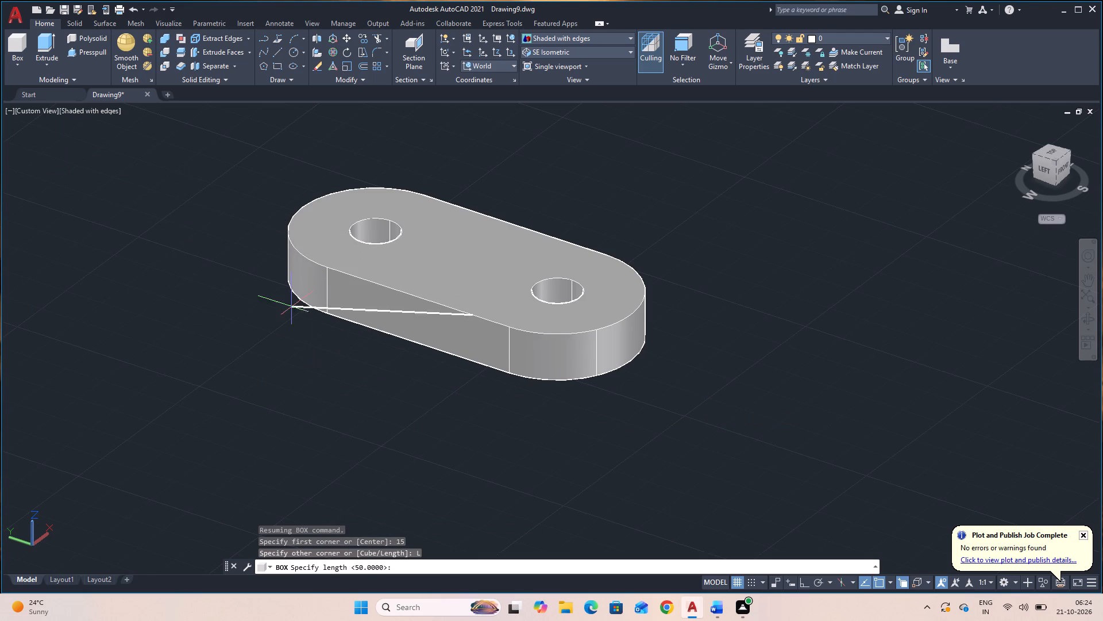
key("F8")
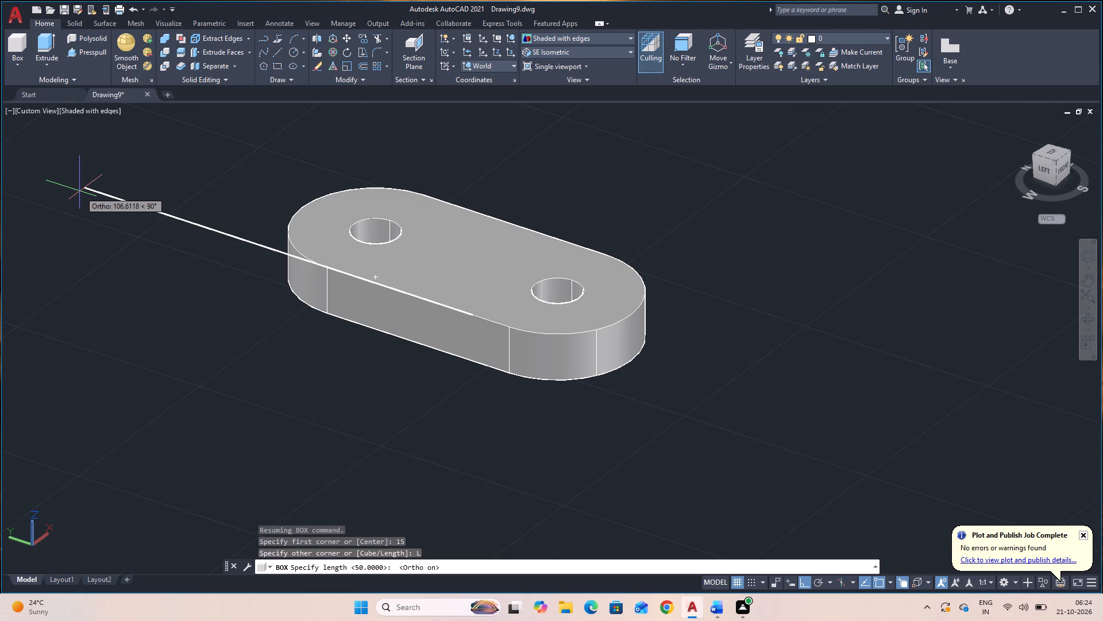
type("30")
key("Return")
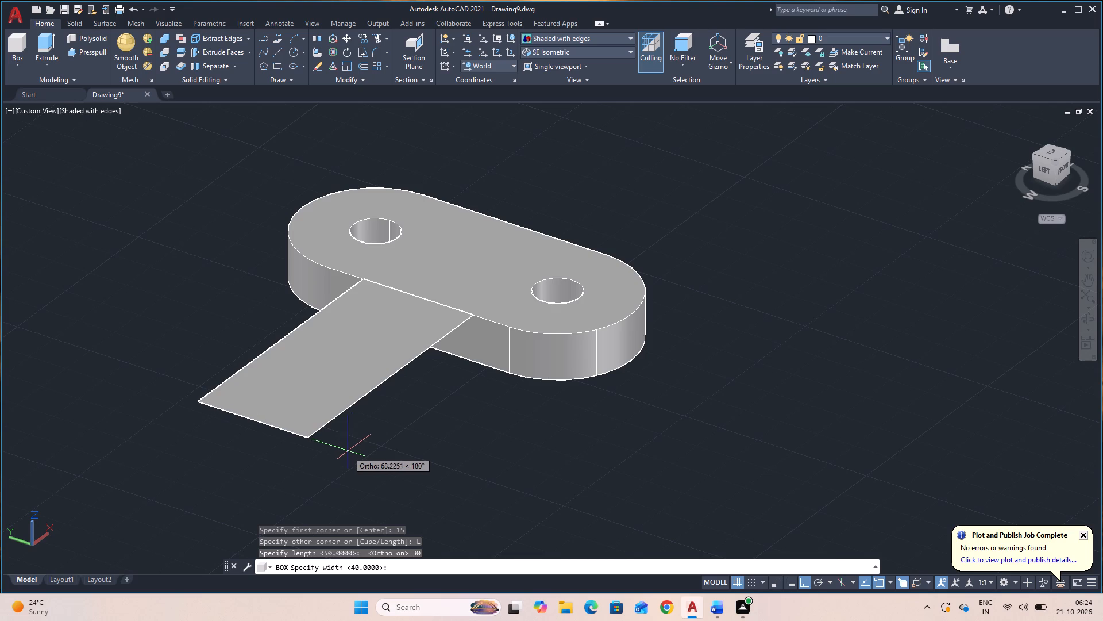
type("50")
key("Return")
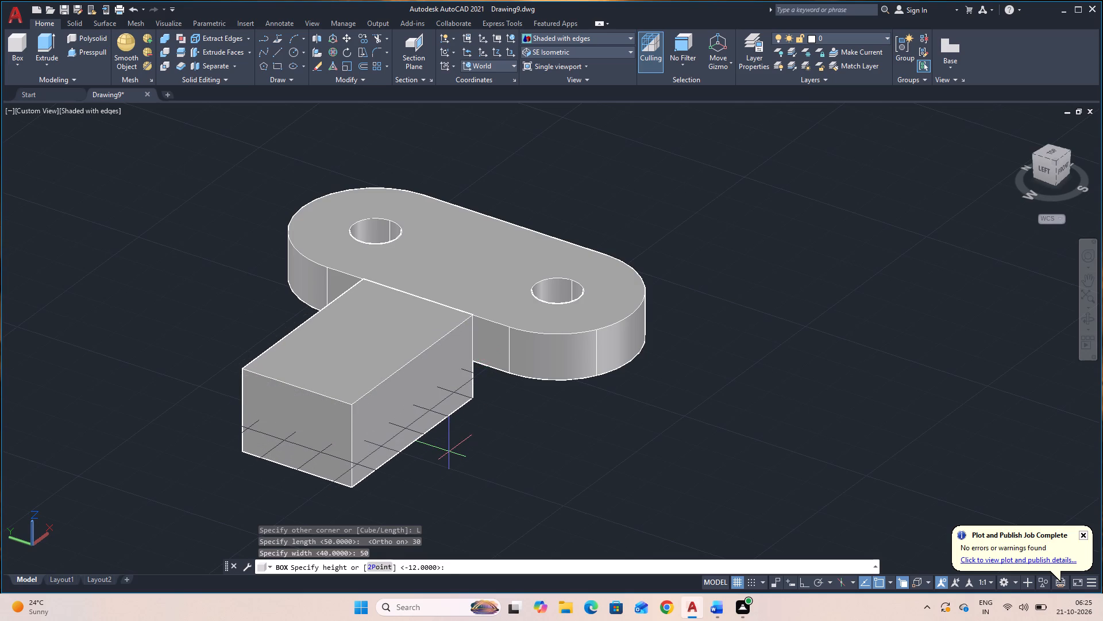
type("-12")
key("Return")
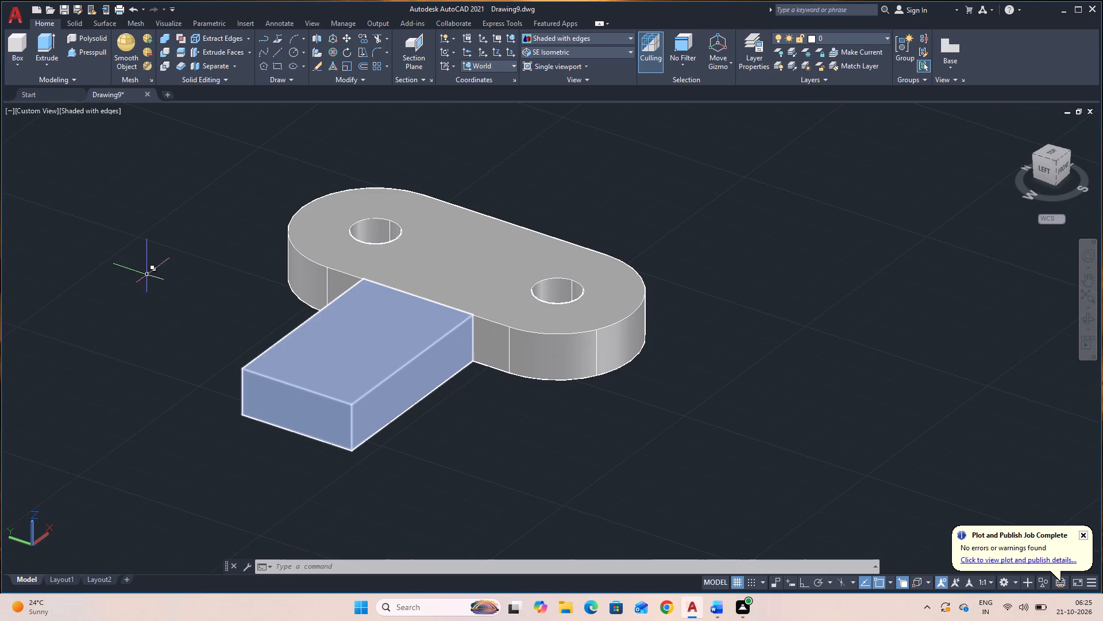
Add a radius 6 cylinder tangent to the plate's side edge and the arm's long edge, with its height reaching about the plate's top.
left_click(22, 59)
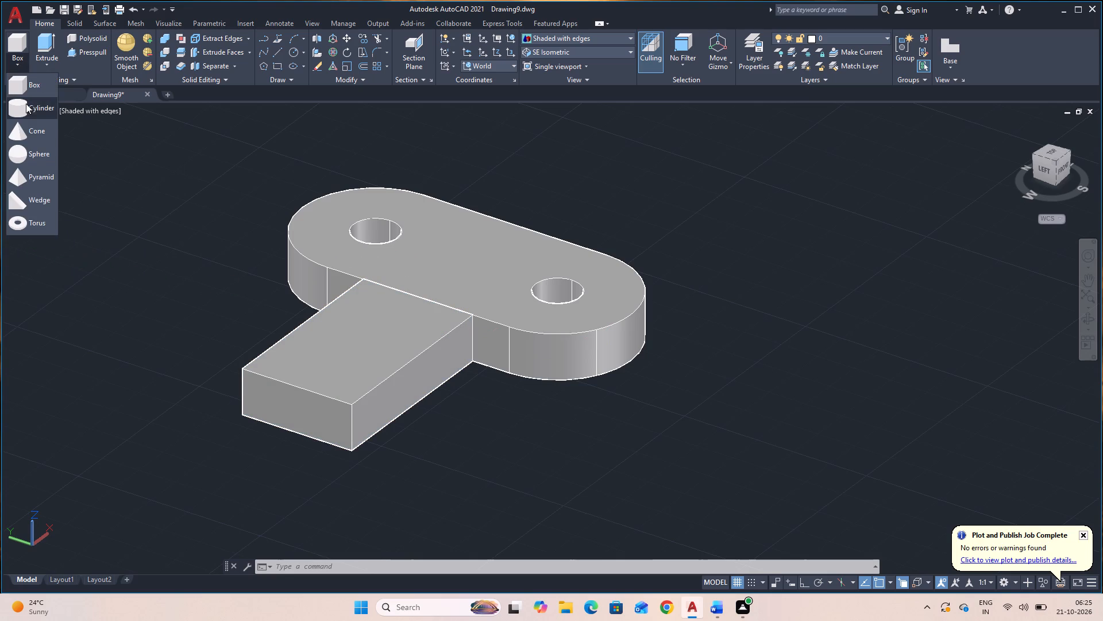
left_click(30, 106)
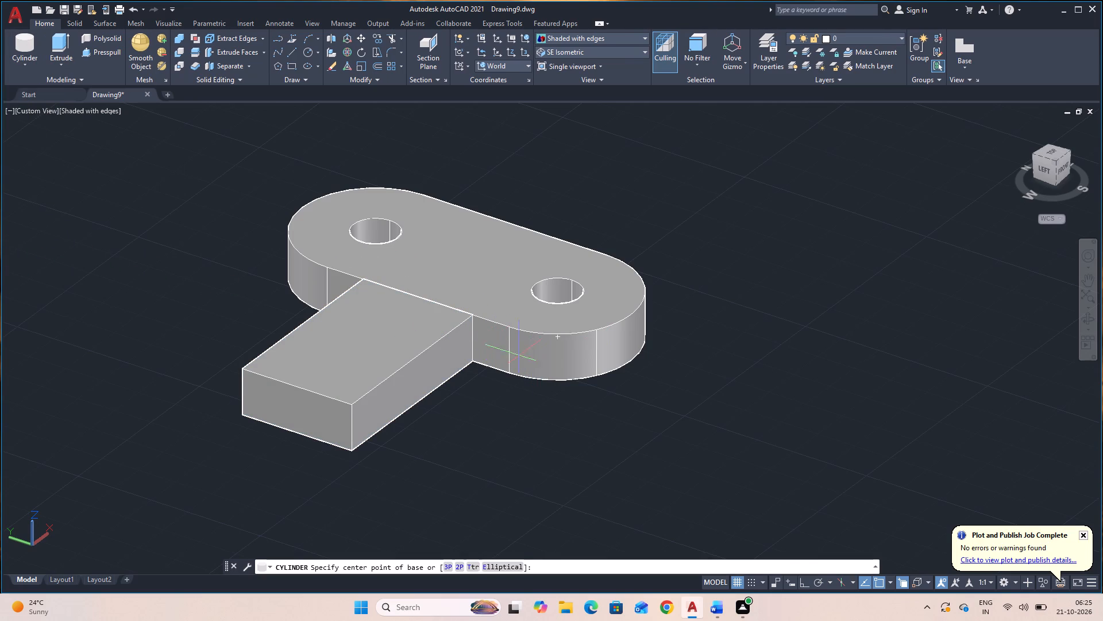
type("L")
key("space")
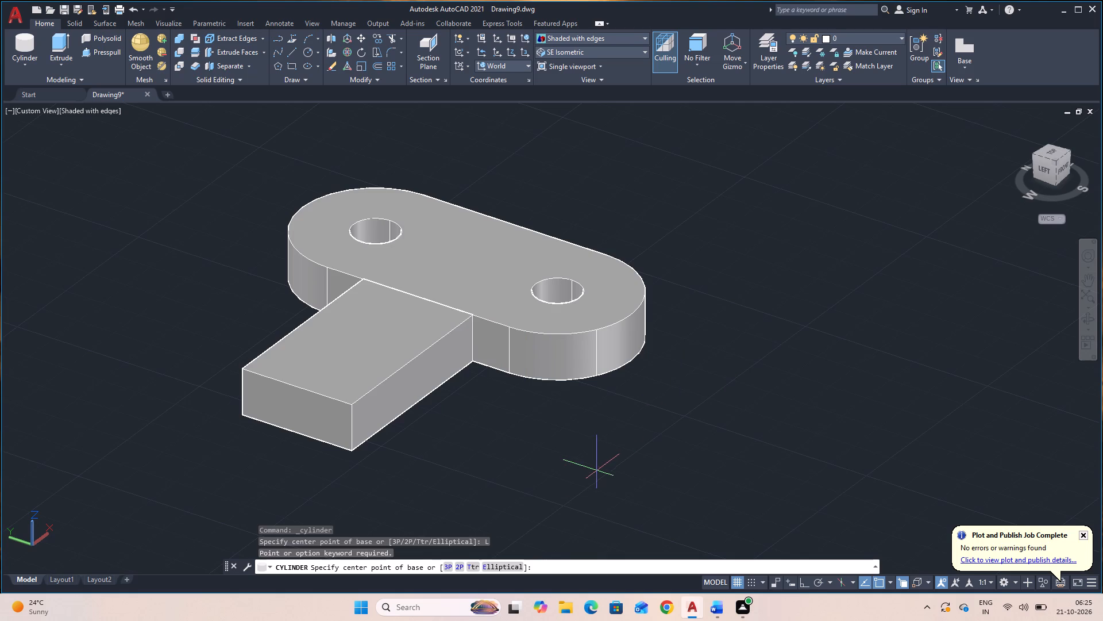
left_click(475, 569)
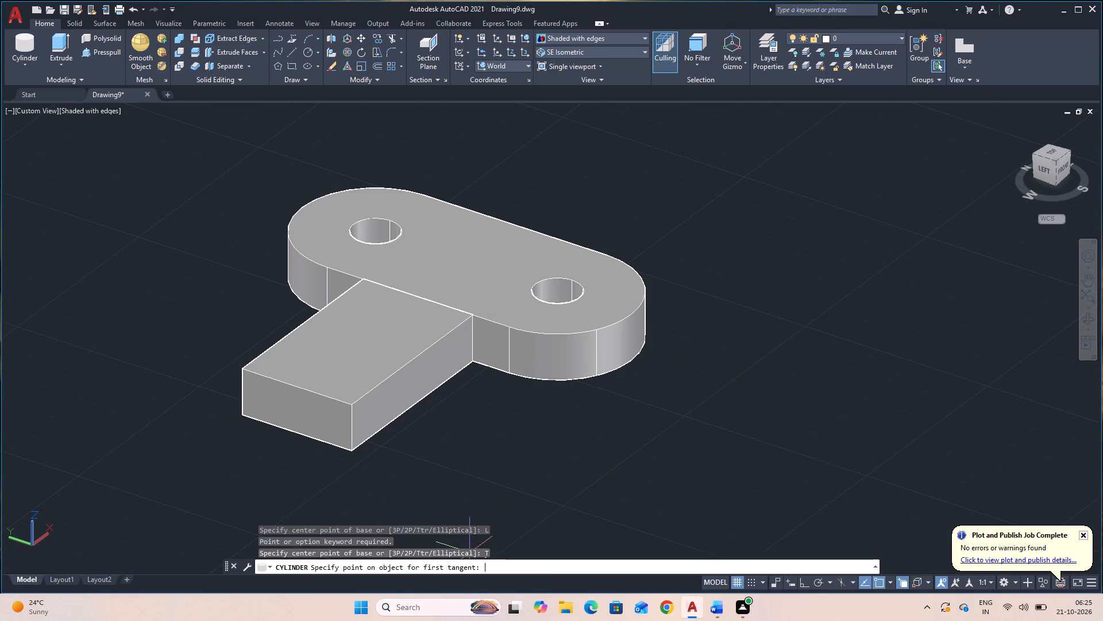
left_click(492, 371)
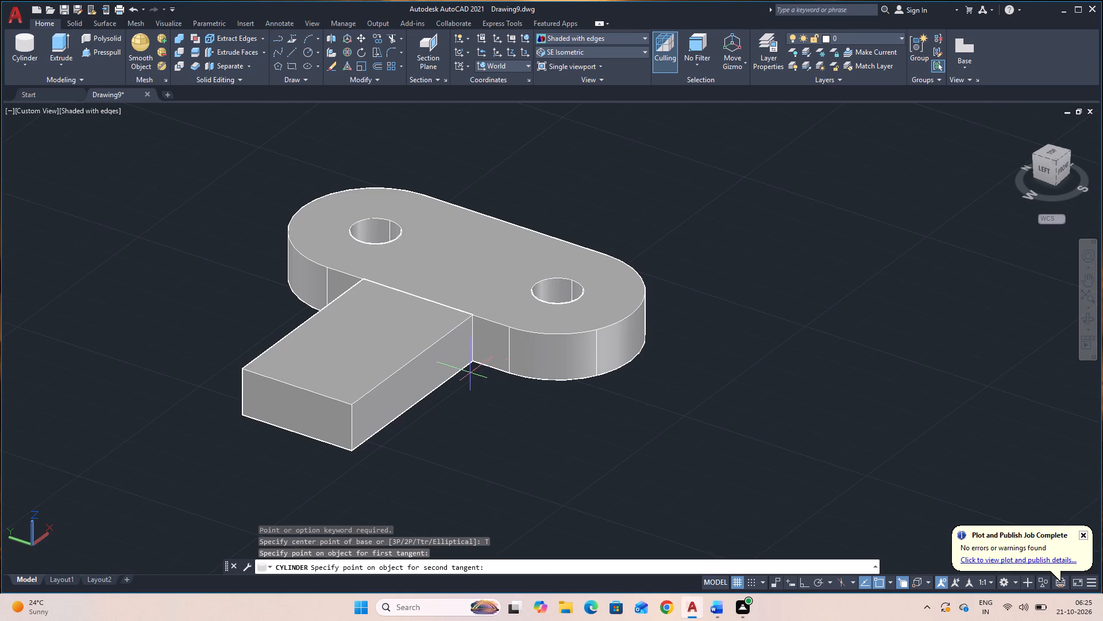
left_click(463, 370)
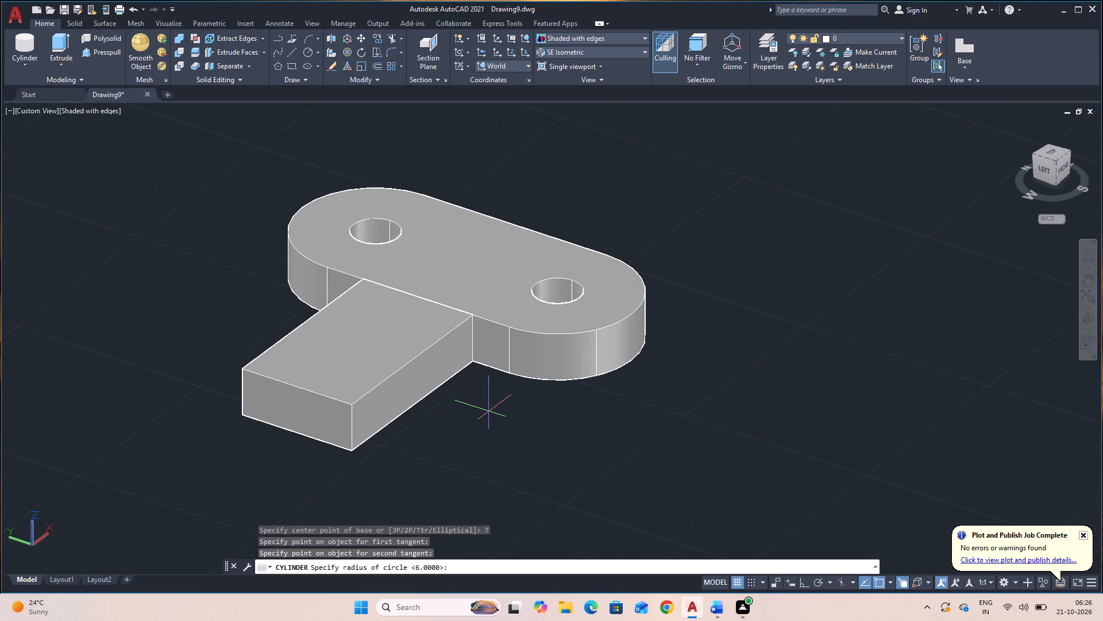
key("Return")
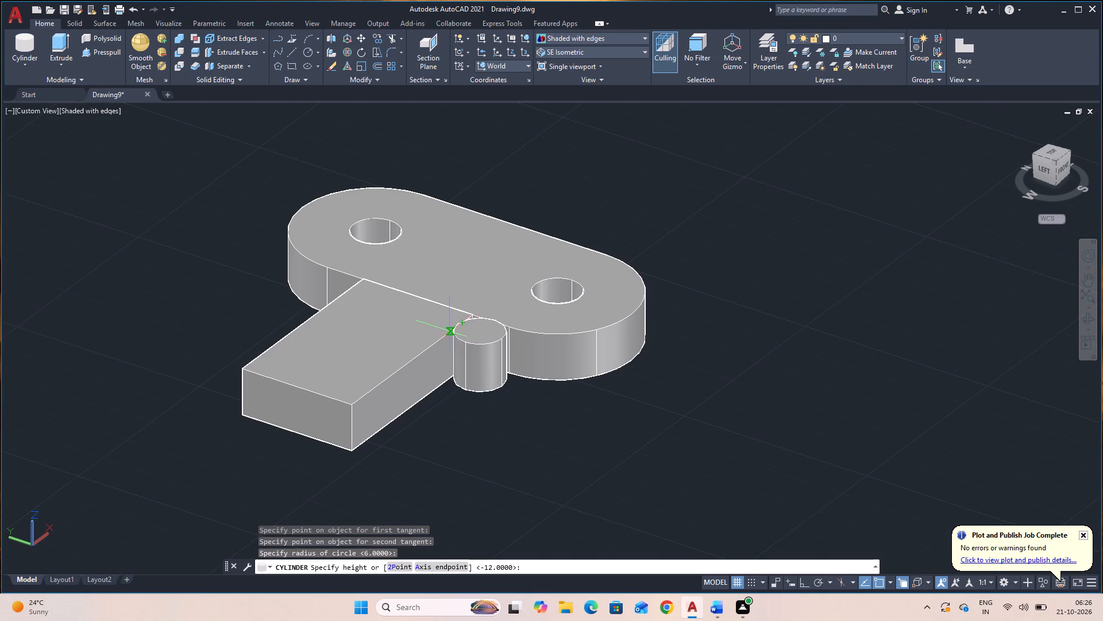
left_click(456, 328)
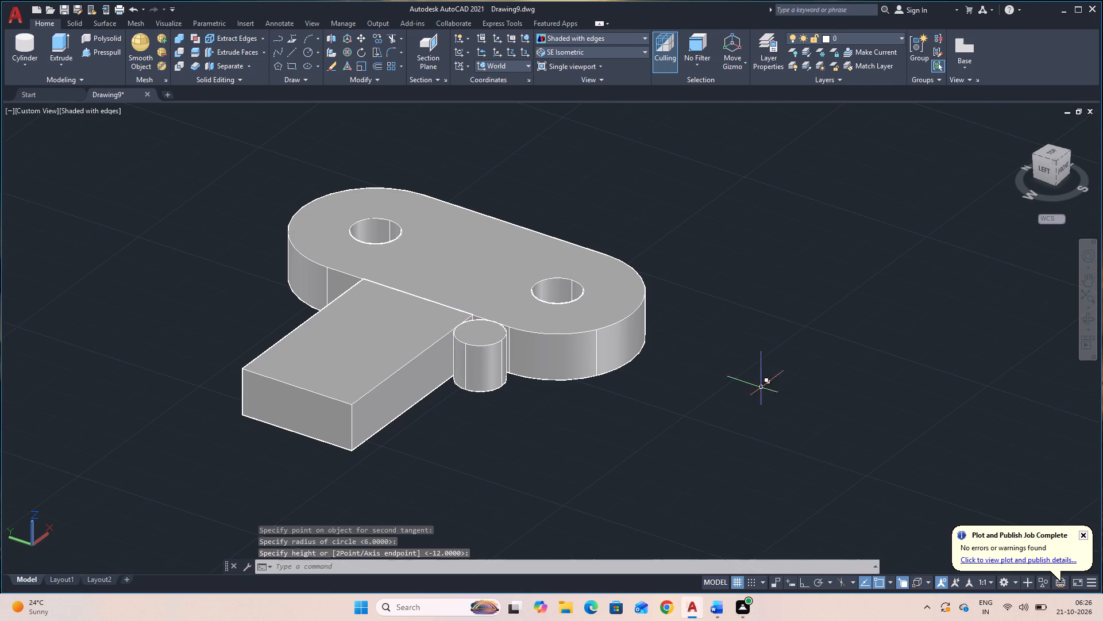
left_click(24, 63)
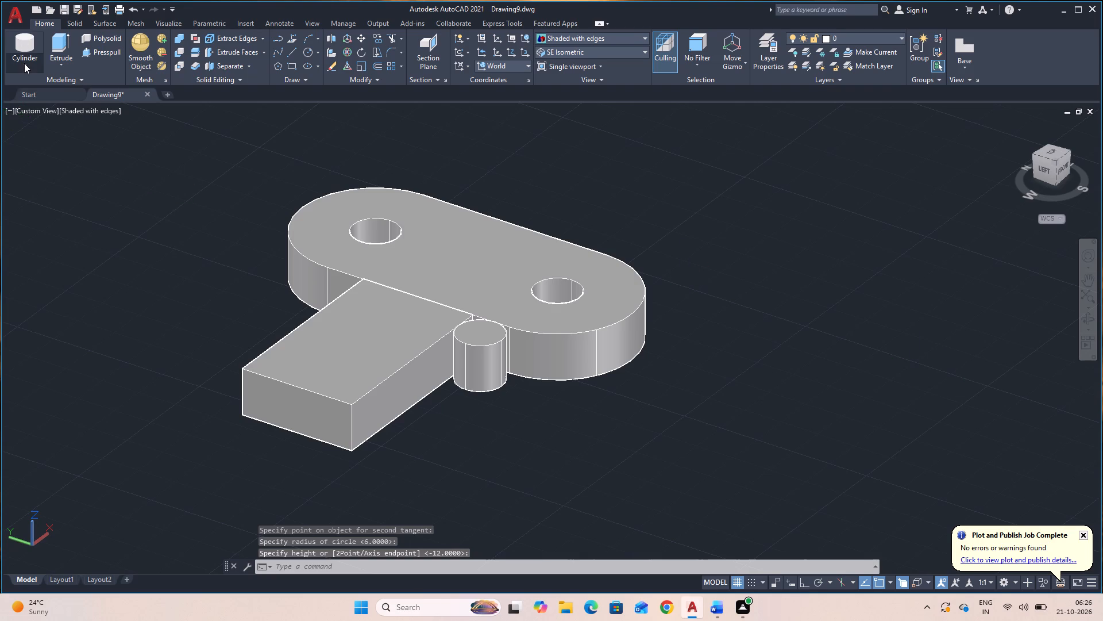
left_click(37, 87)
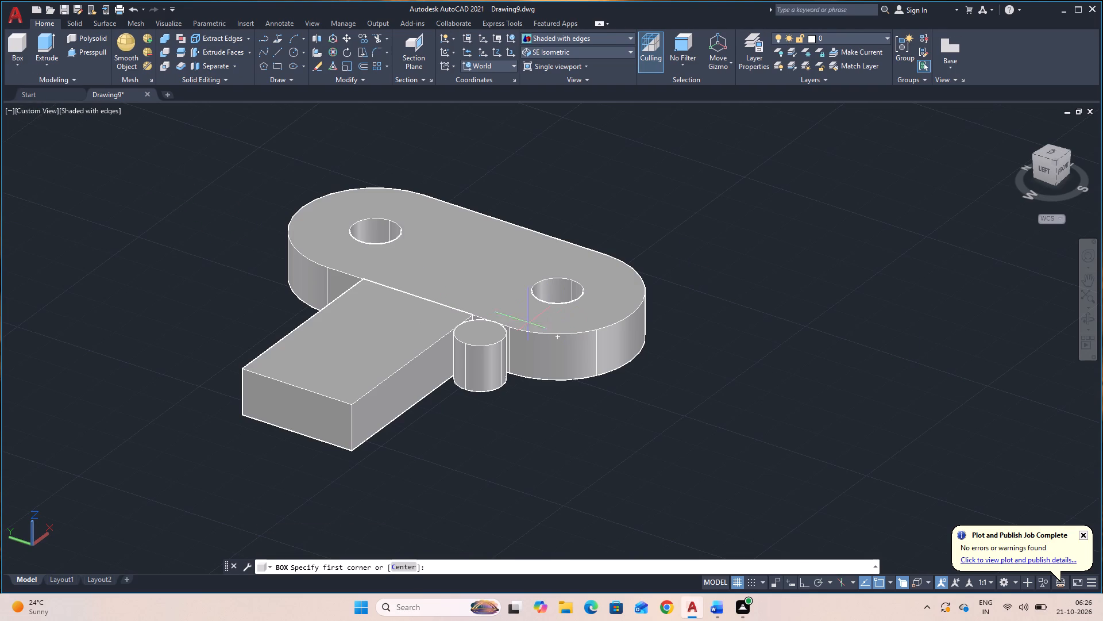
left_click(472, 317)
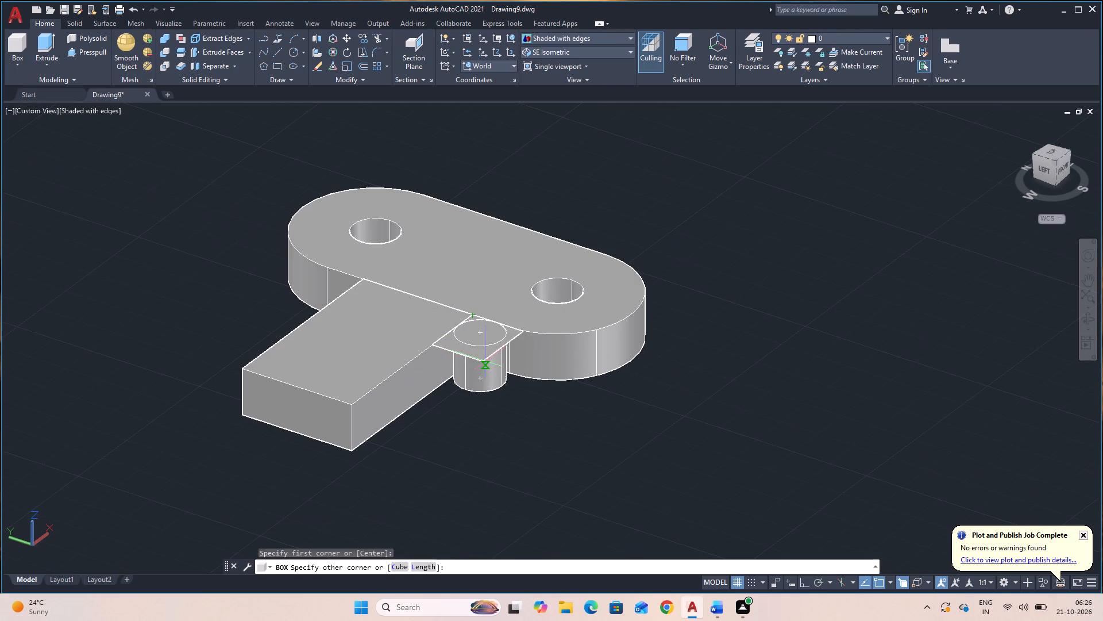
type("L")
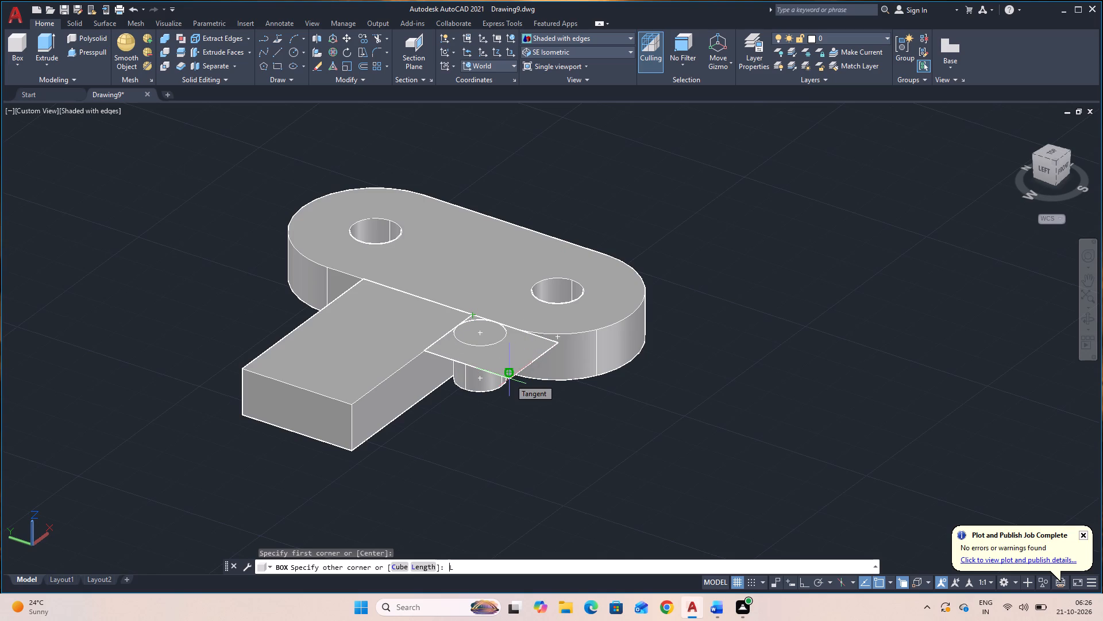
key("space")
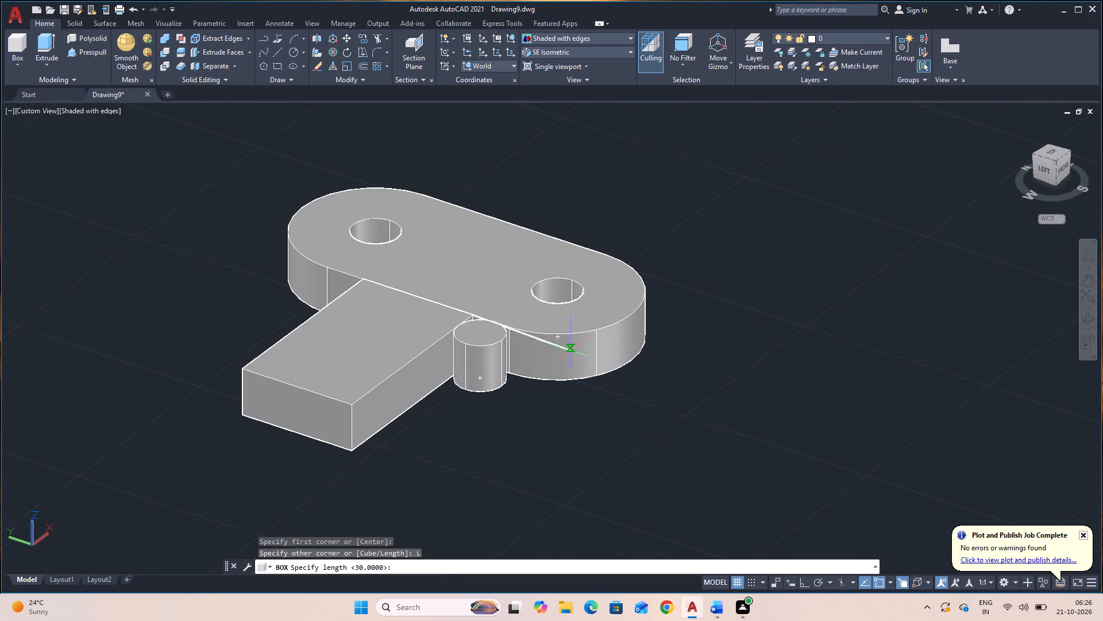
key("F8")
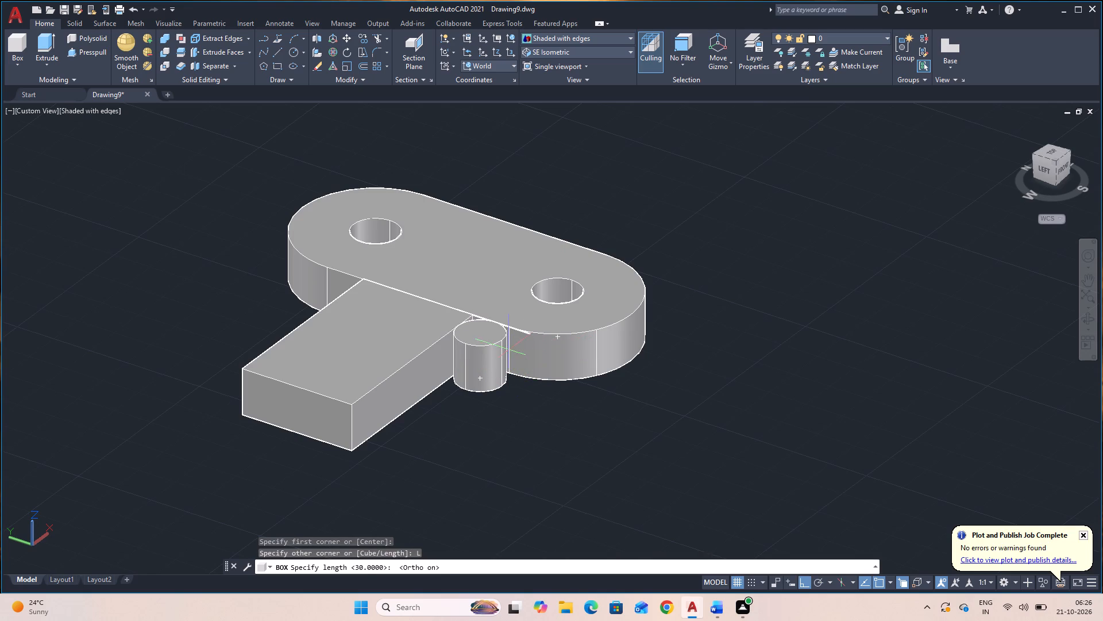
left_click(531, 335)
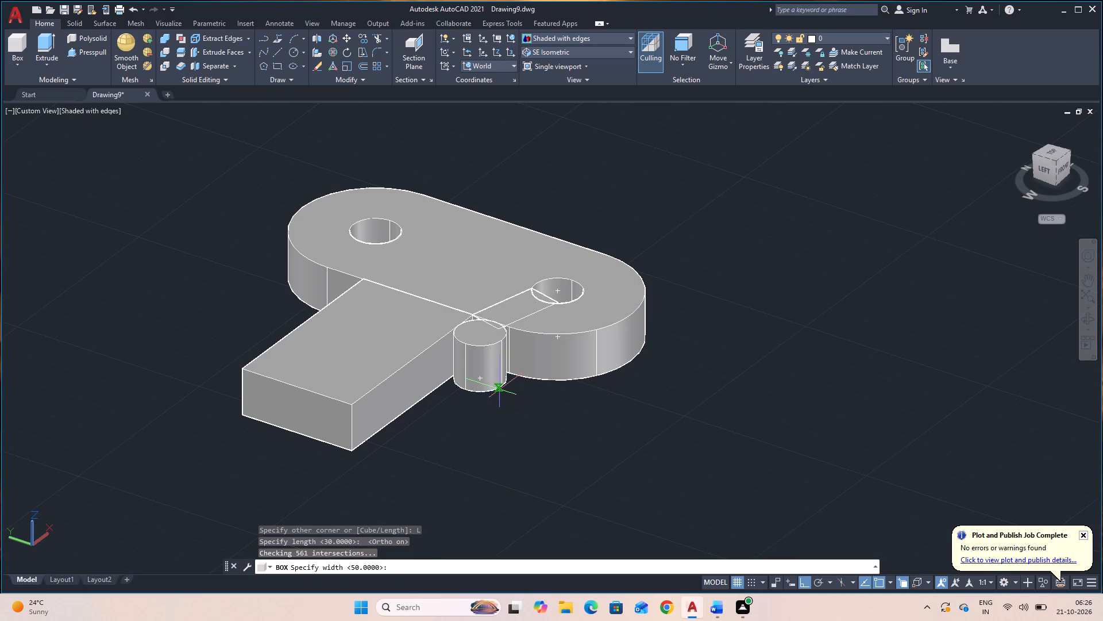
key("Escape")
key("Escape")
With Ortho on, add a box from the top corner where arm meets plate: length 20 along the plate, width 20 outward, height -12.
left_click(11, 43)
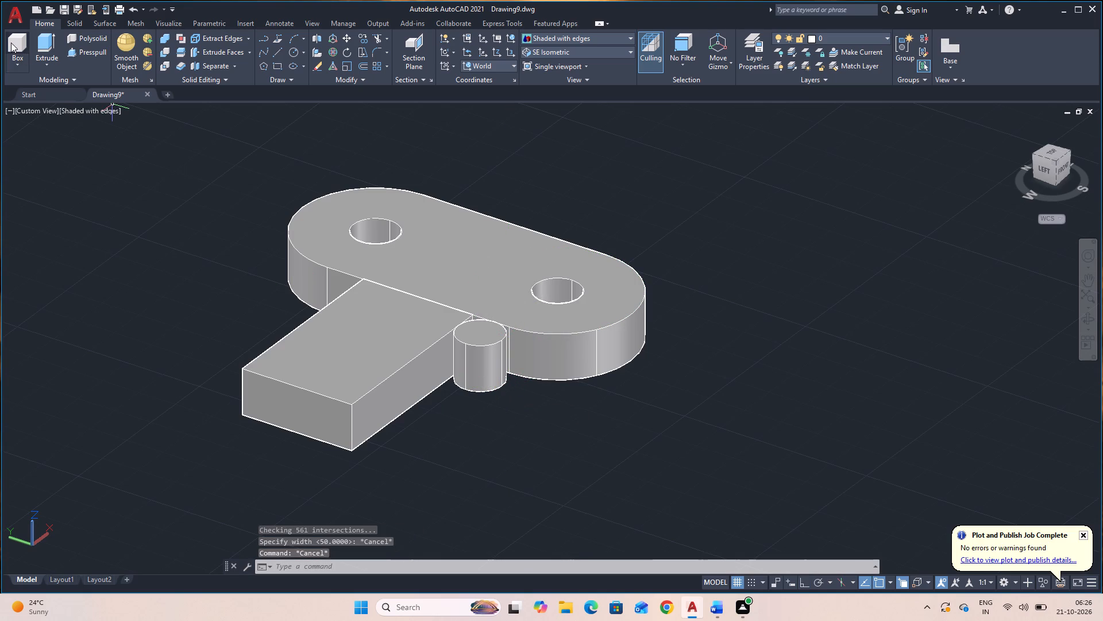
left_click(472, 313)
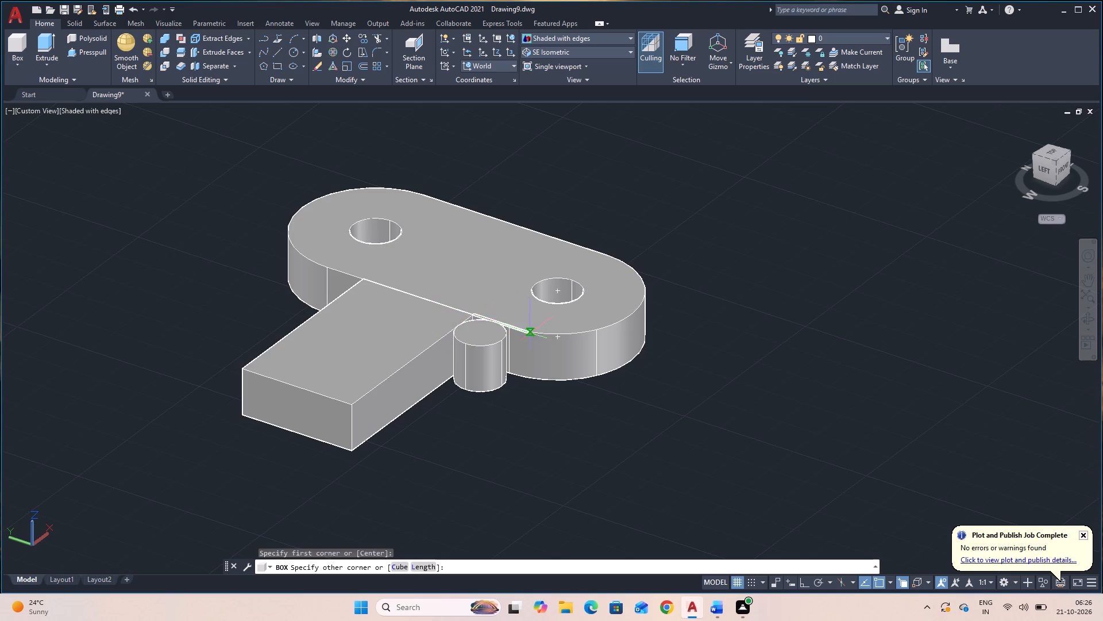
type("L")
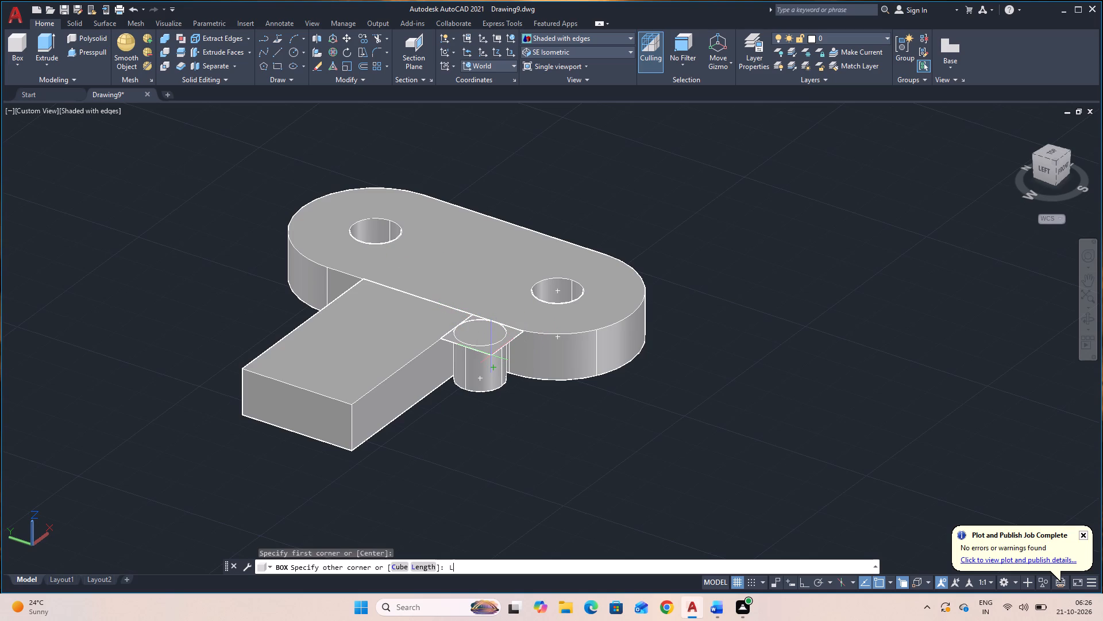
key("space")
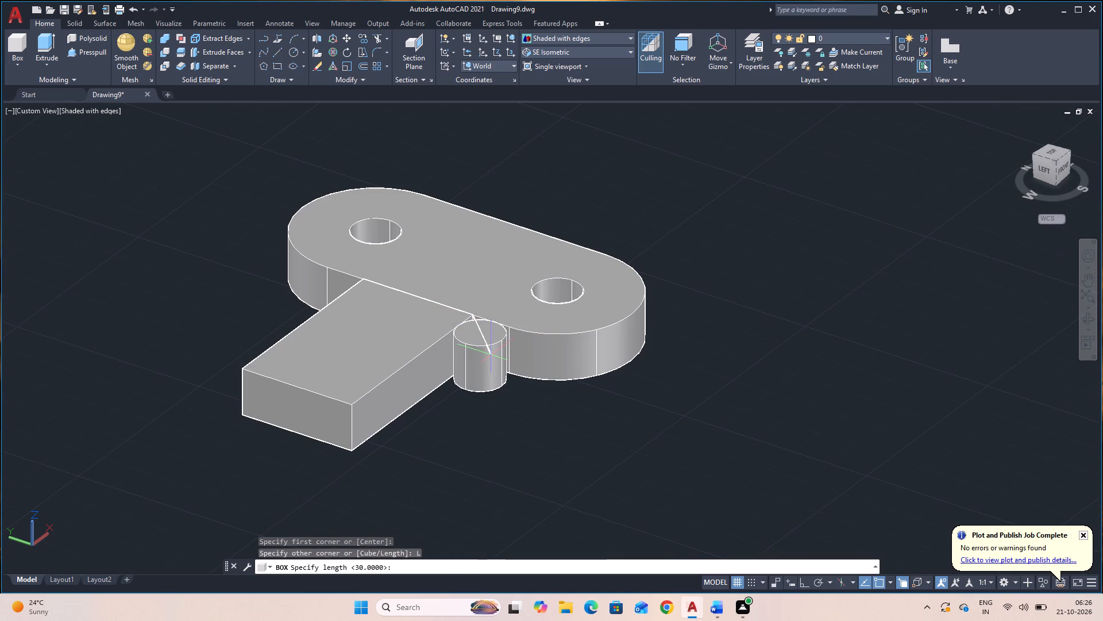
key("F8")
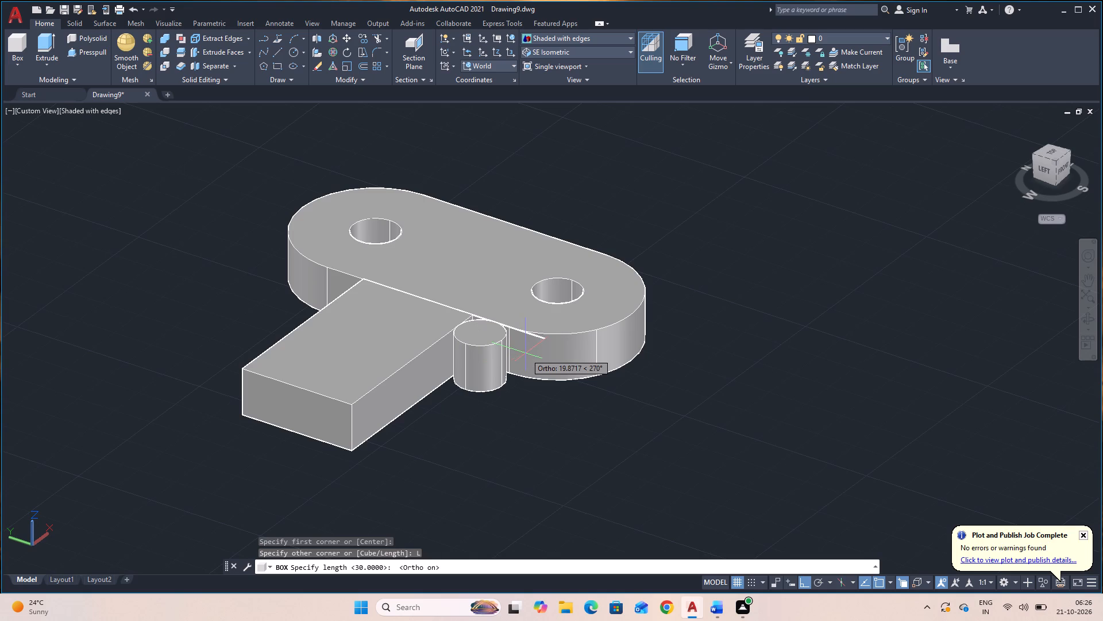
type("20")
key("Return")
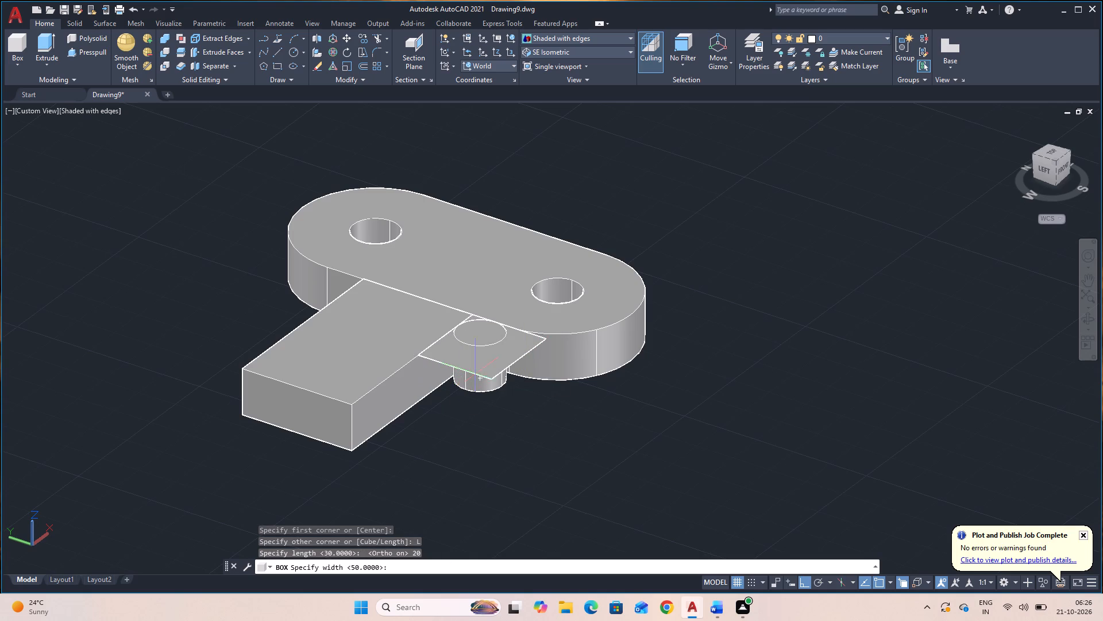
type("20")
key("Return")
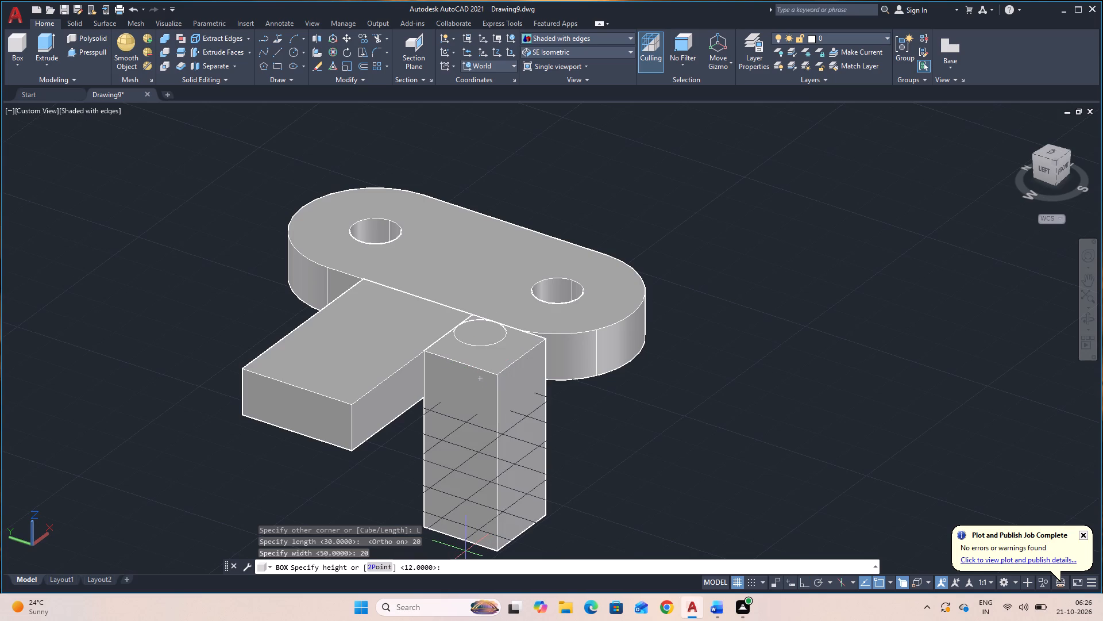
key("minus")
type("12")
key("Return")
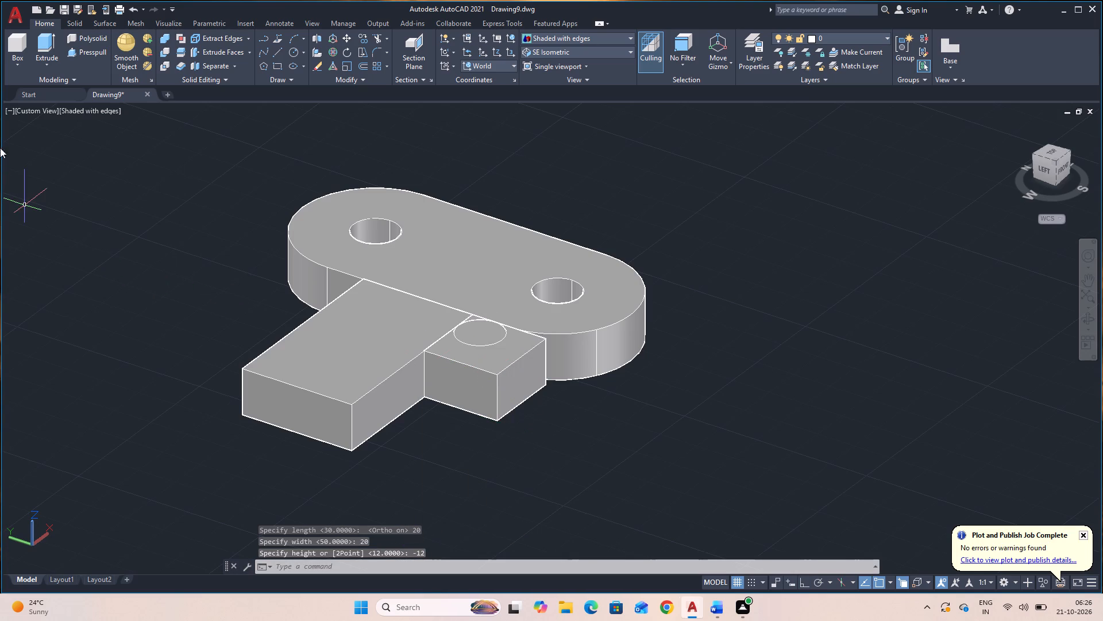
Presspull the top area of the 20 by 20 box outside the cylinder's circle downward through the box, trimming it away around the cylinder.
left_click(93, 53)
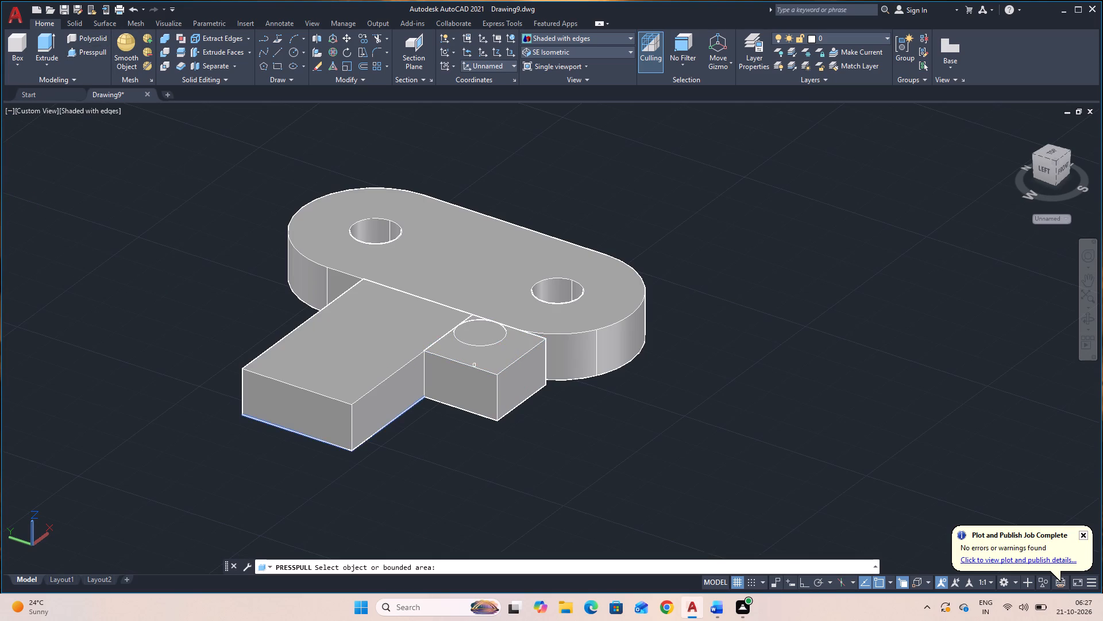
left_click(497, 361)
left_click(538, 538)
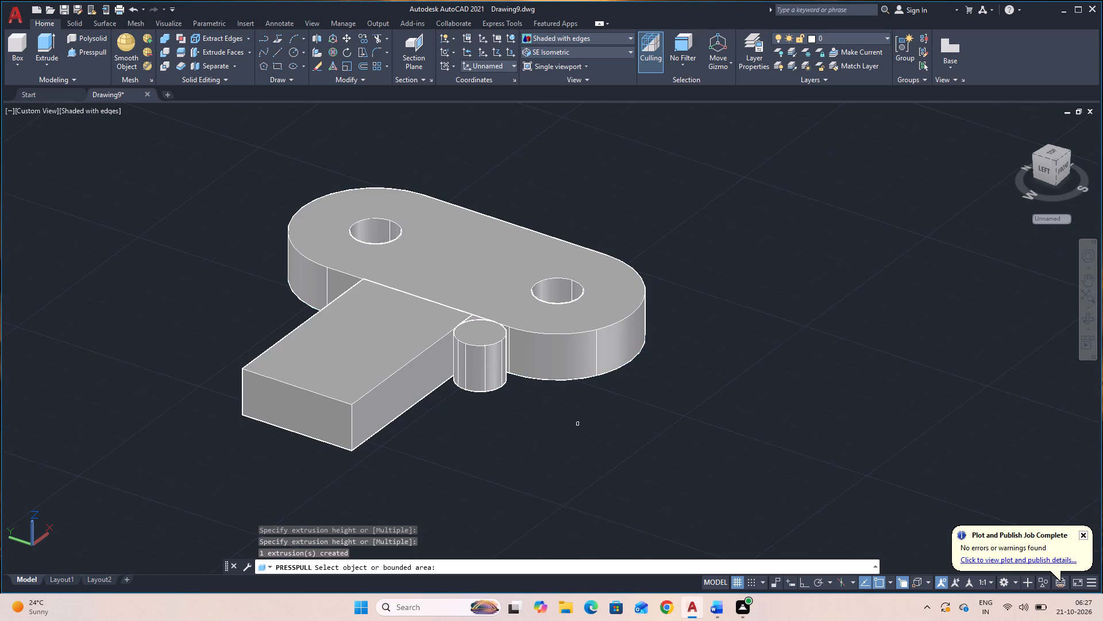
key("Escape")
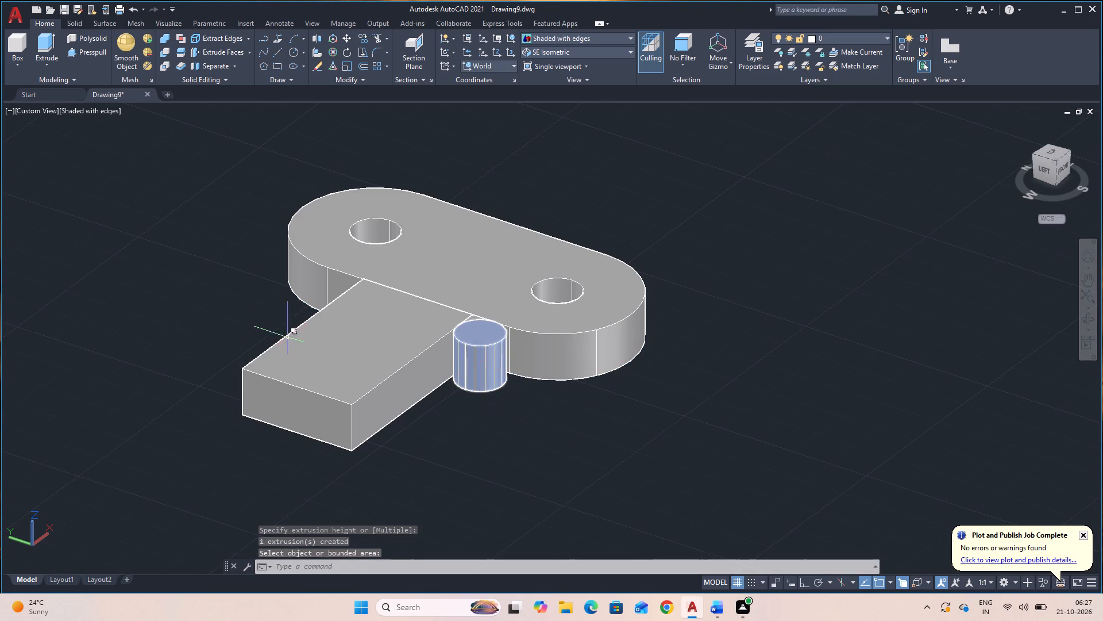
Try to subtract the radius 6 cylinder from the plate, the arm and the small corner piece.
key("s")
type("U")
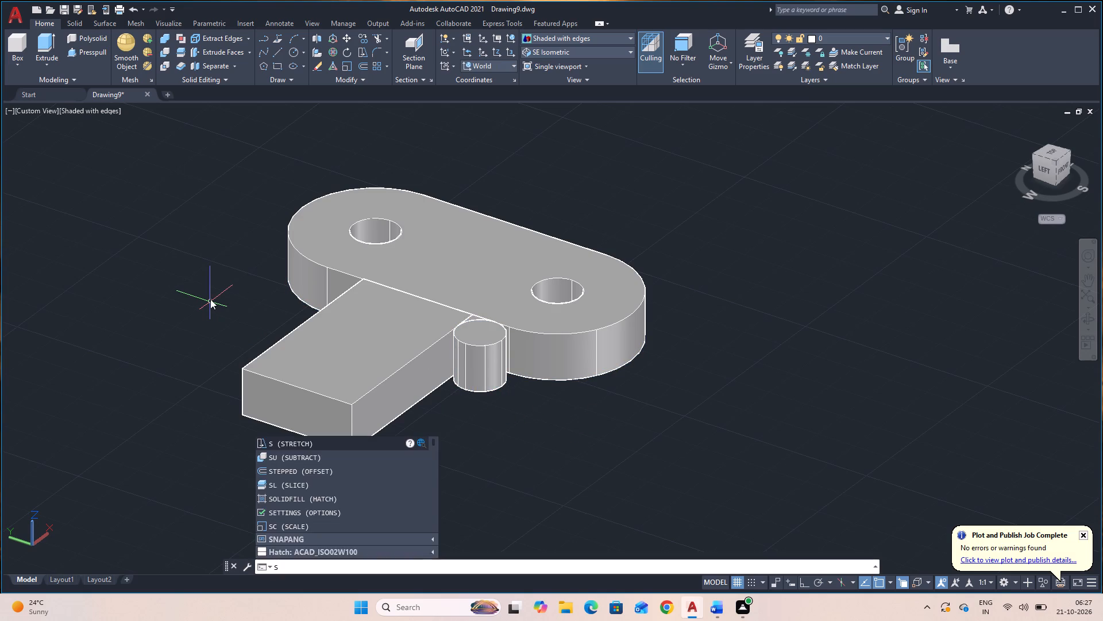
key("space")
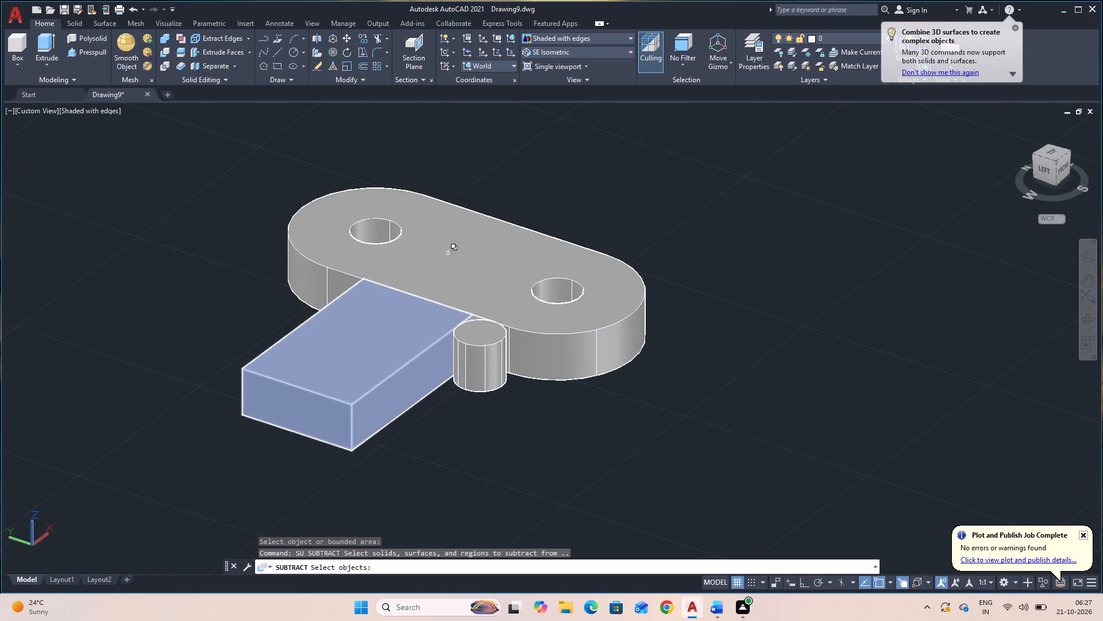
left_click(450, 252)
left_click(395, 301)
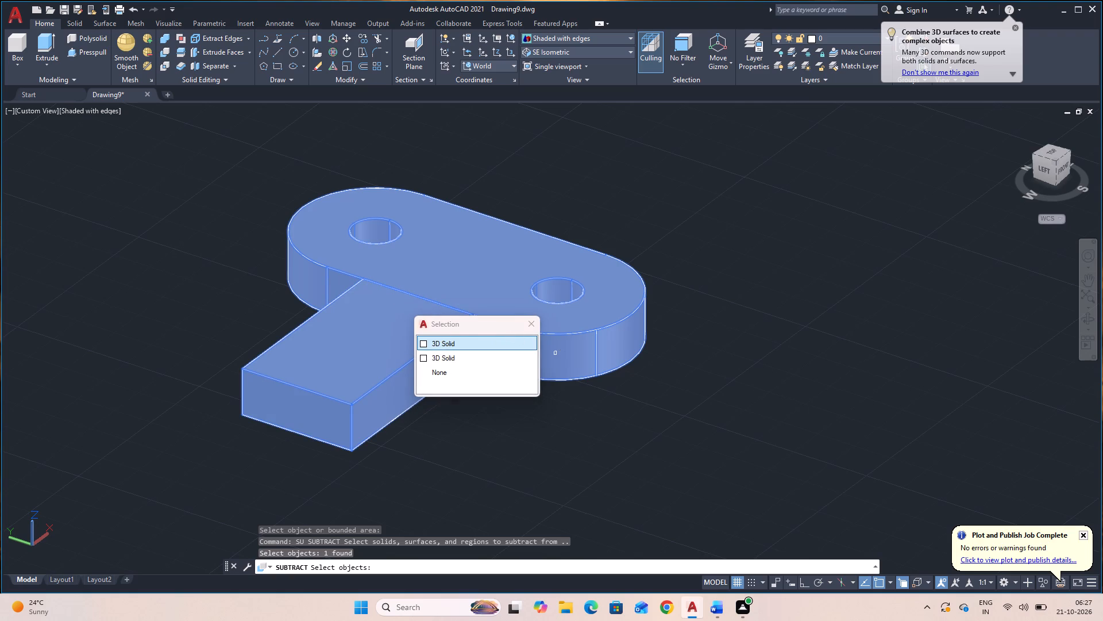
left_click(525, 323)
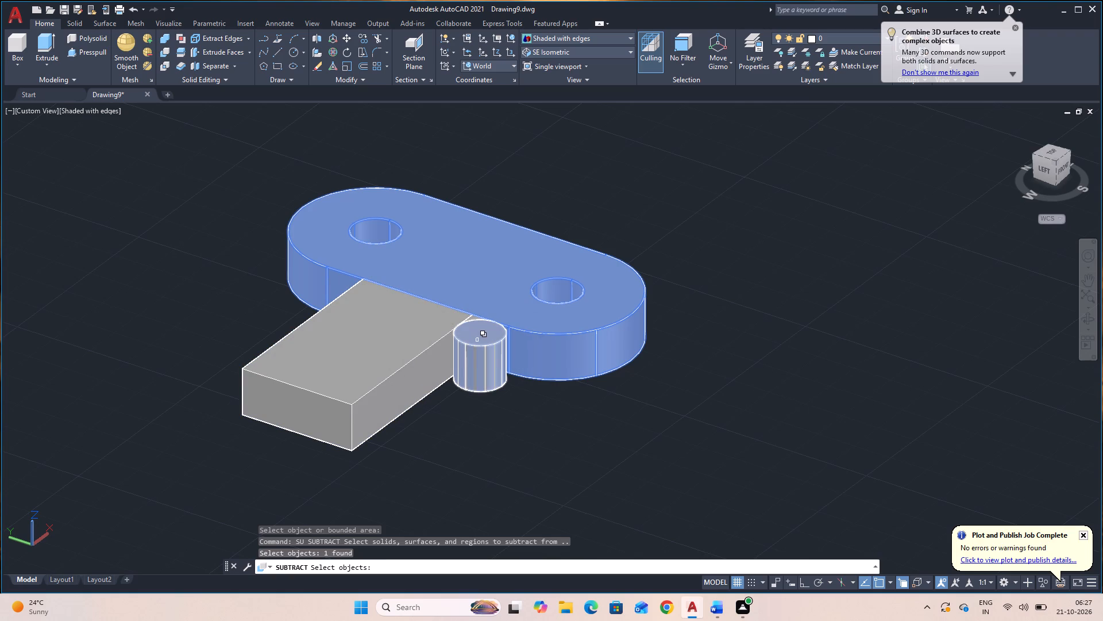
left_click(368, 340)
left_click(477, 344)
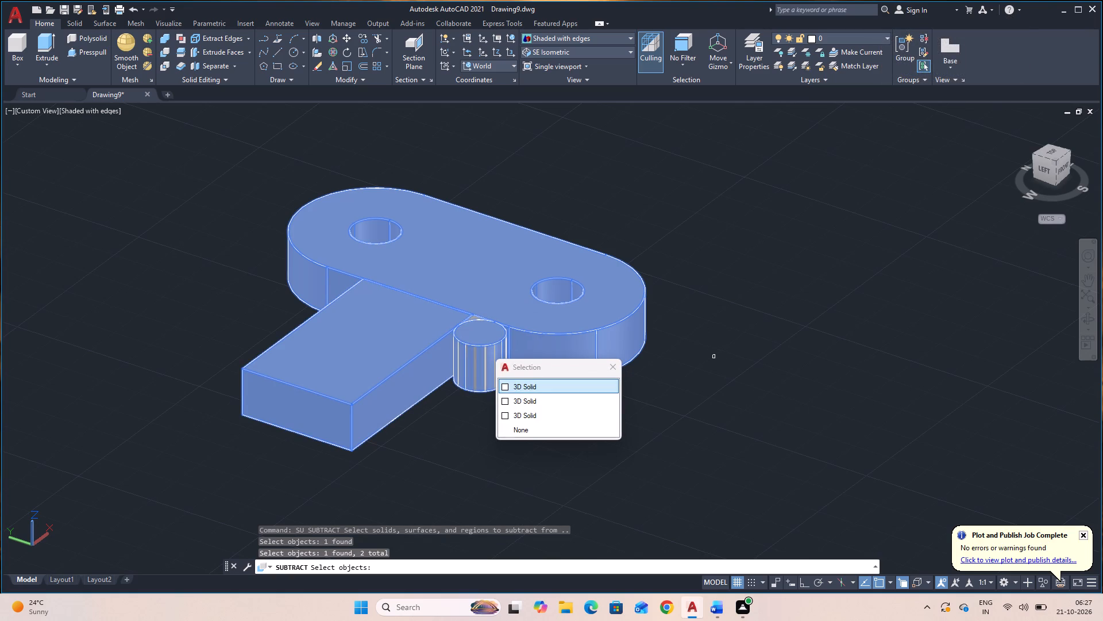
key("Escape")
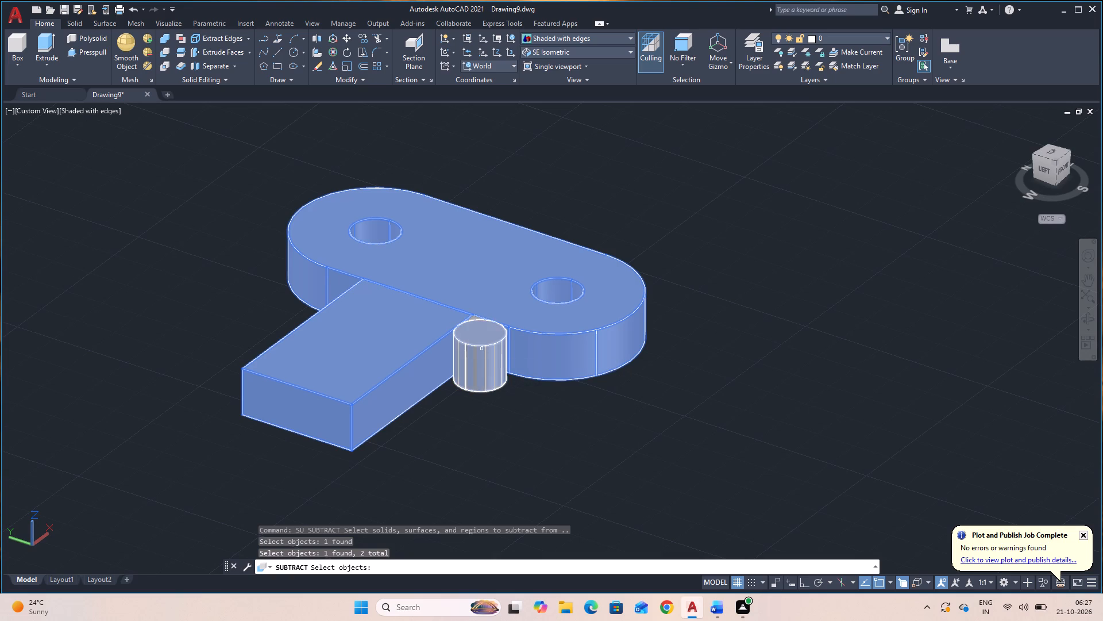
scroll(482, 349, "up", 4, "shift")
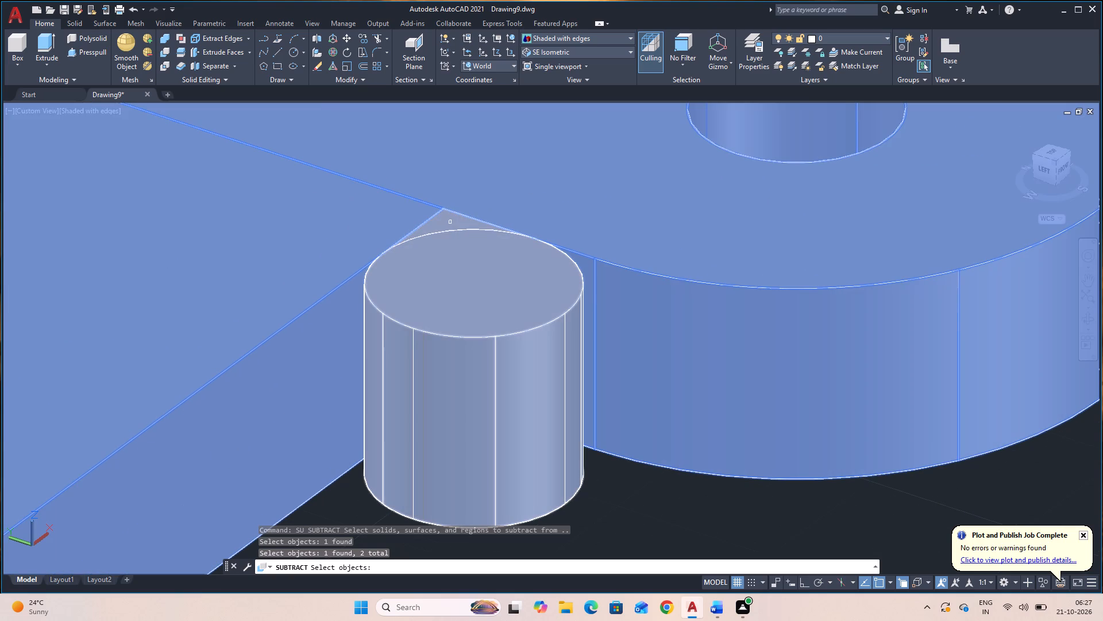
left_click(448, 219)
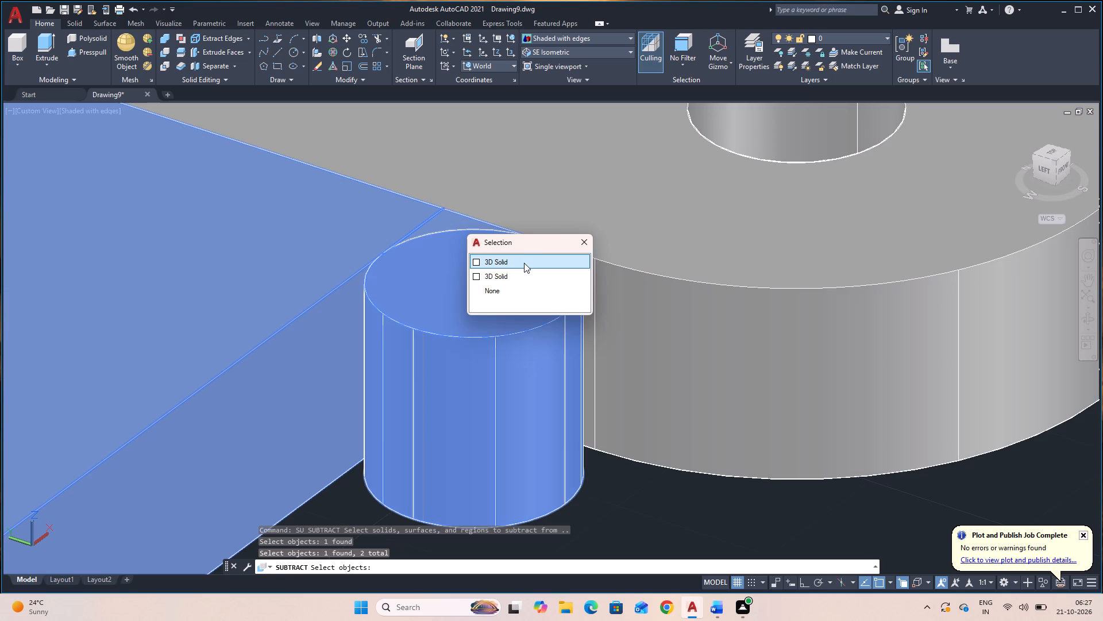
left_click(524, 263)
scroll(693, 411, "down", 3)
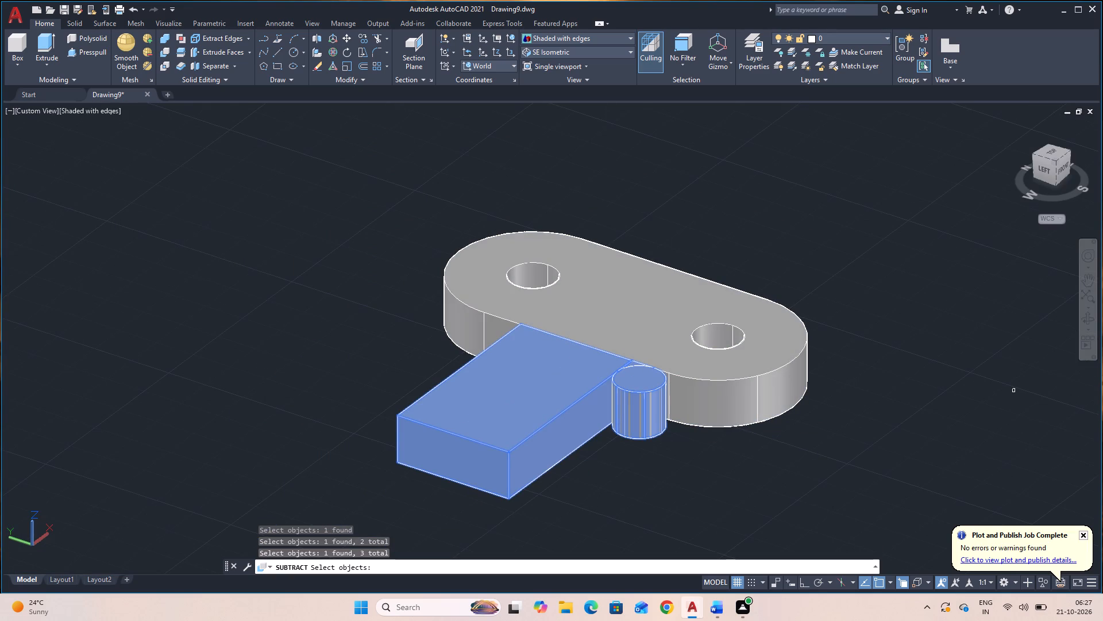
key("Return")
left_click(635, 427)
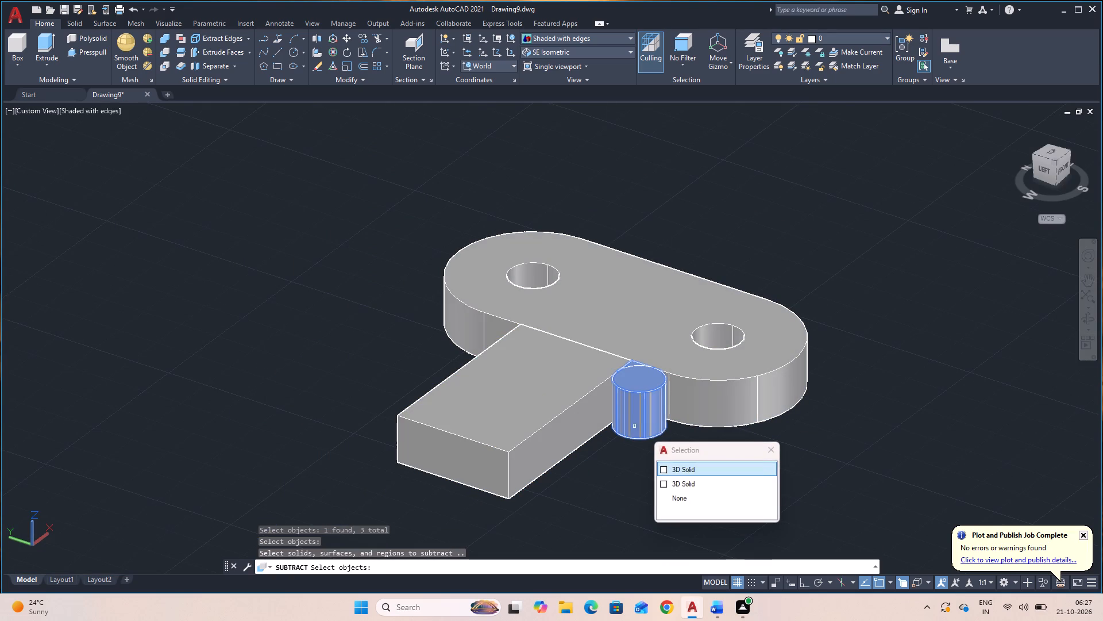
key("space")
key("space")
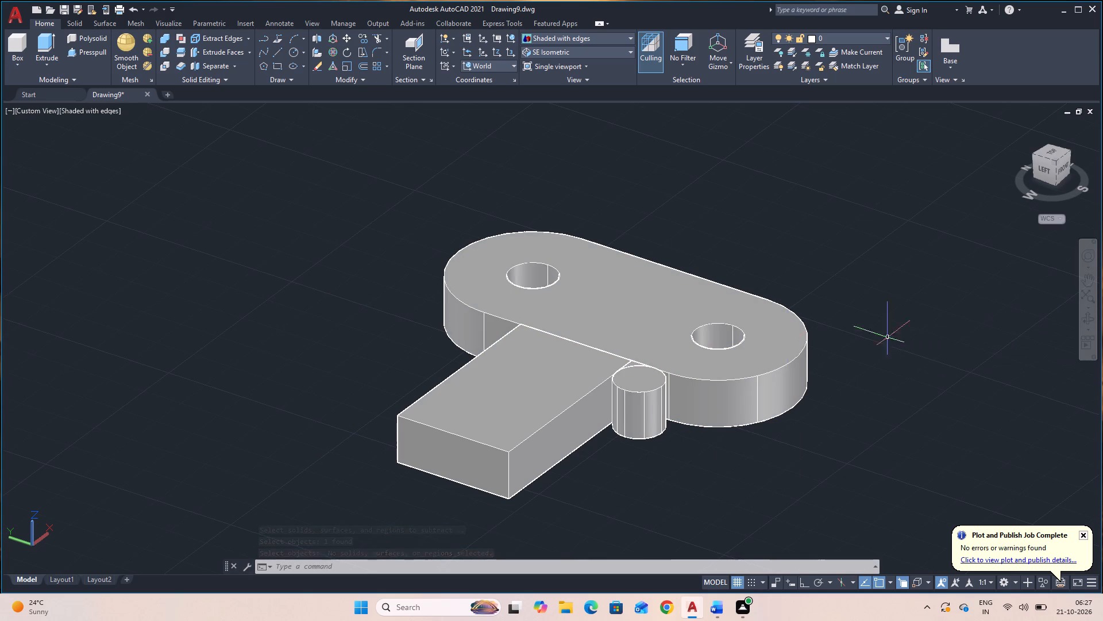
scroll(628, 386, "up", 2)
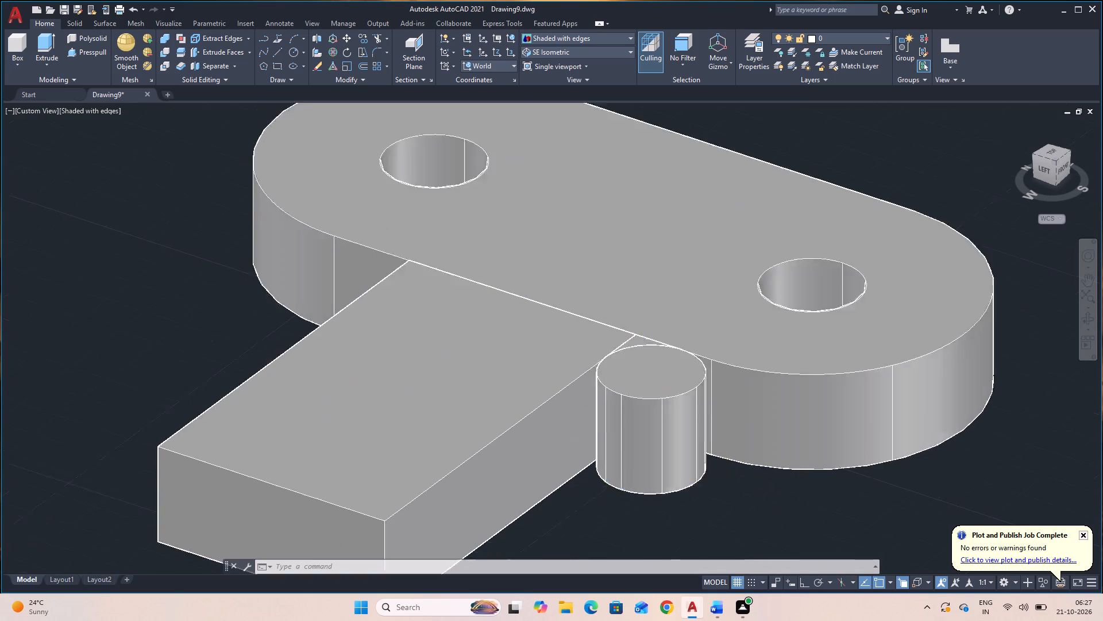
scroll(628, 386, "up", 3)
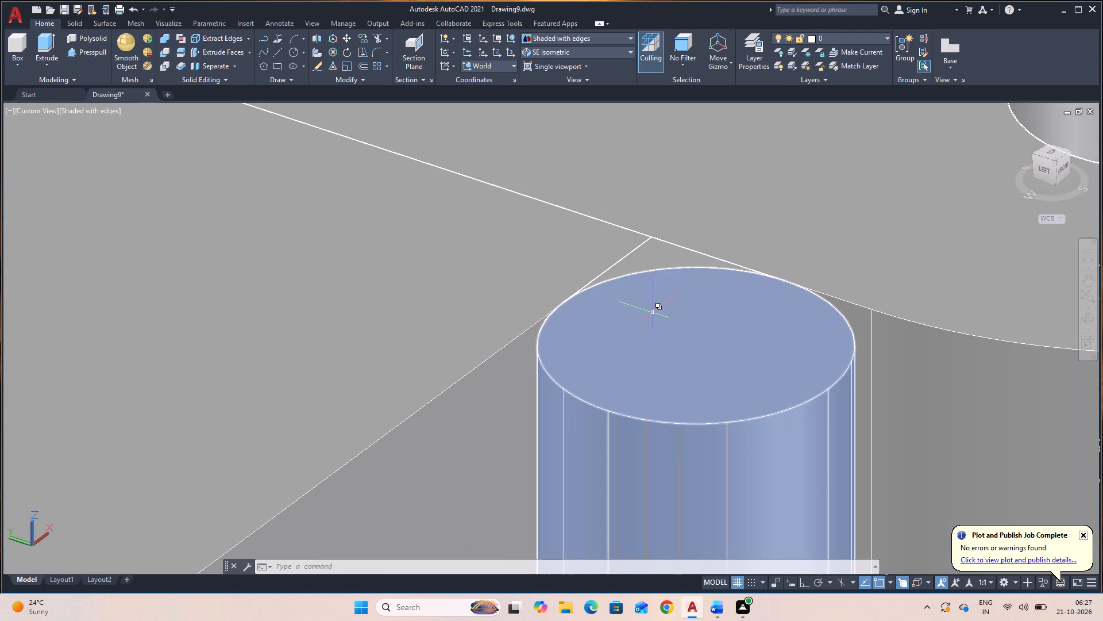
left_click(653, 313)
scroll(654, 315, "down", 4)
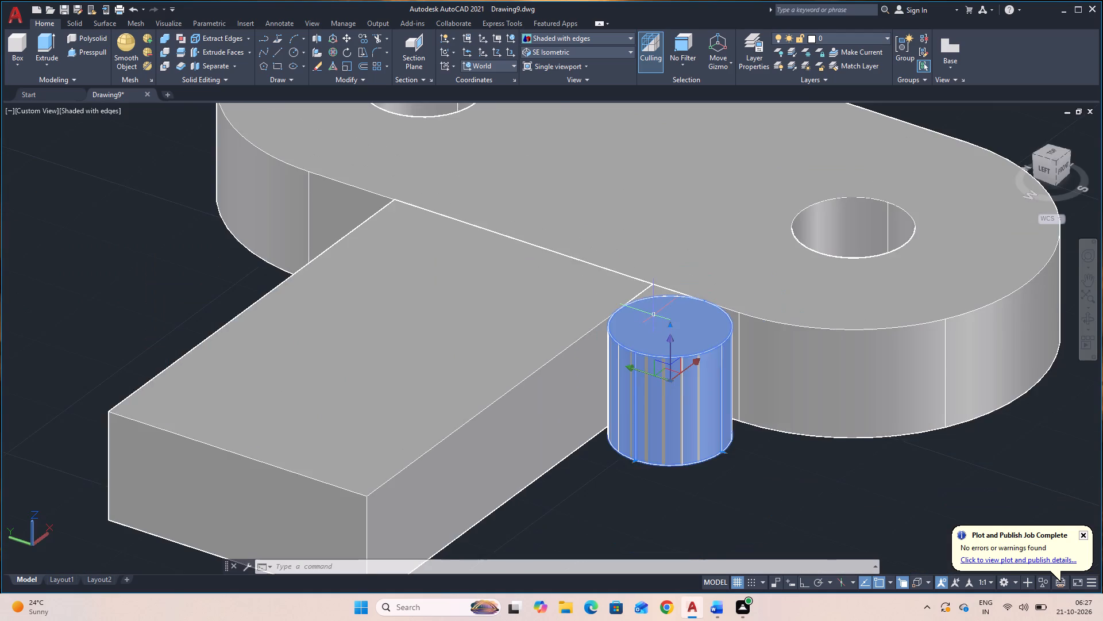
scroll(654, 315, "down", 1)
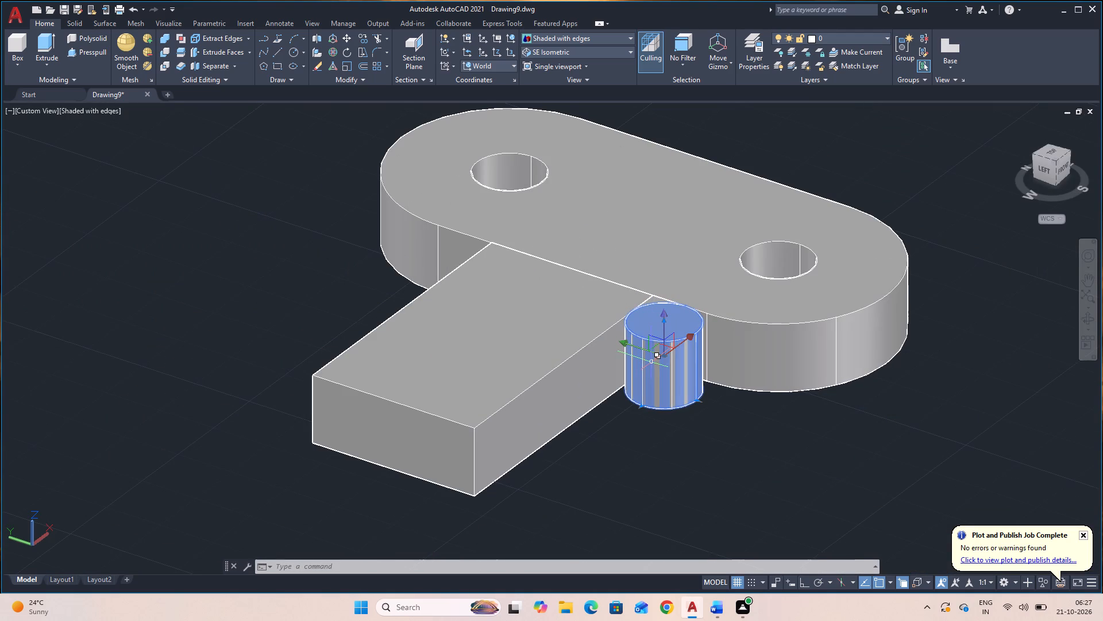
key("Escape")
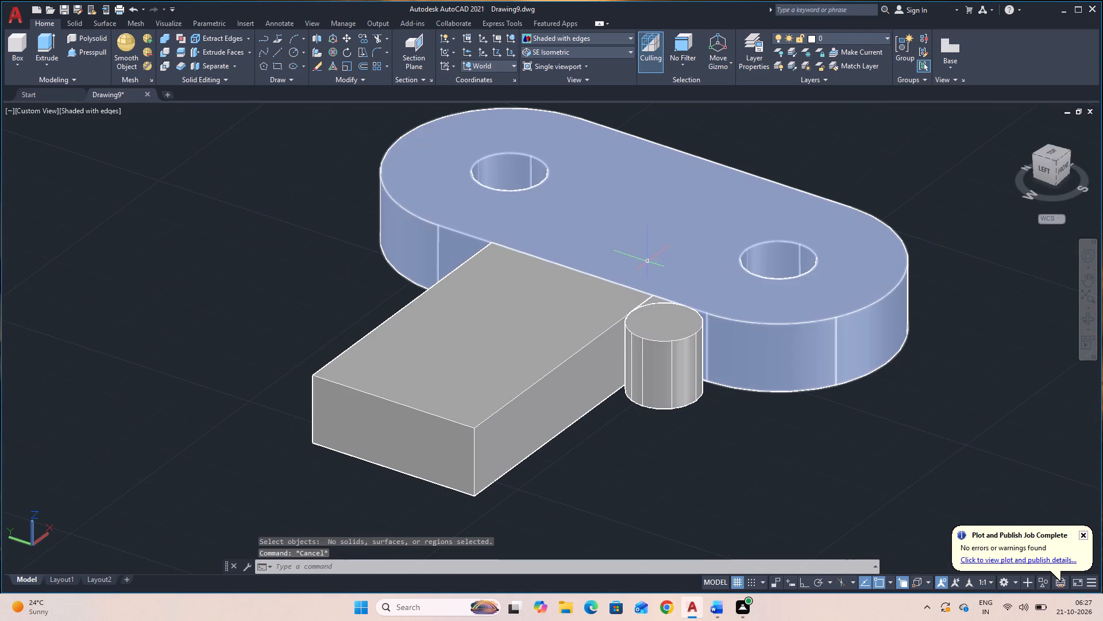
Subtract the radius 6 cylinder from the plate, arm and corner piece together, forming the rounded inner corner.
key("space")
left_click(614, 202)
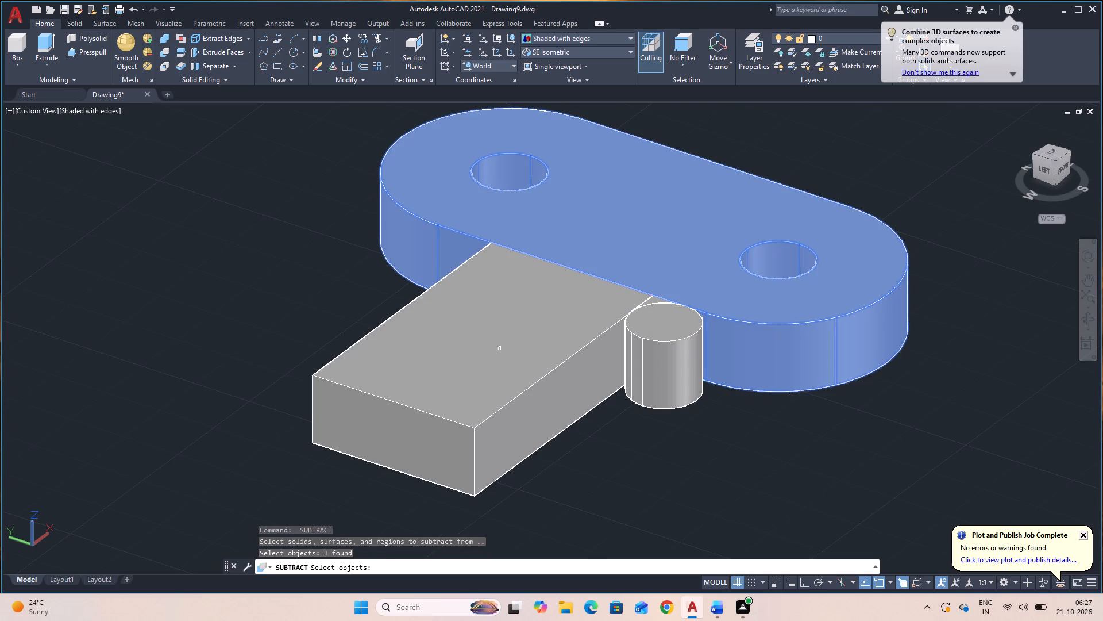
left_click(499, 352)
scroll(647, 329, "up", 5)
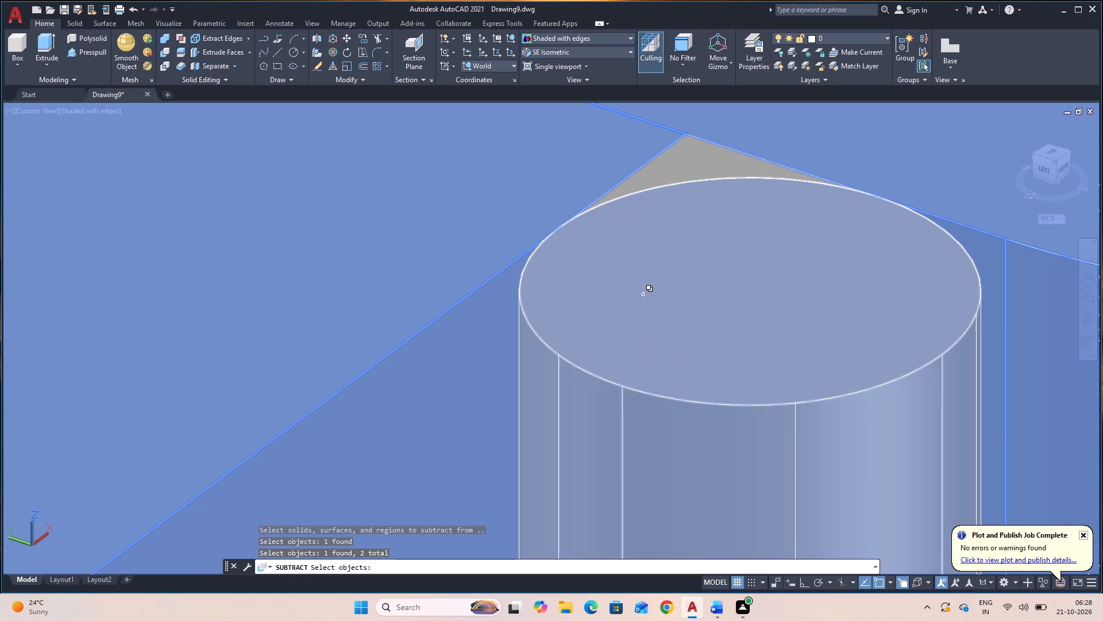
left_click(688, 144)
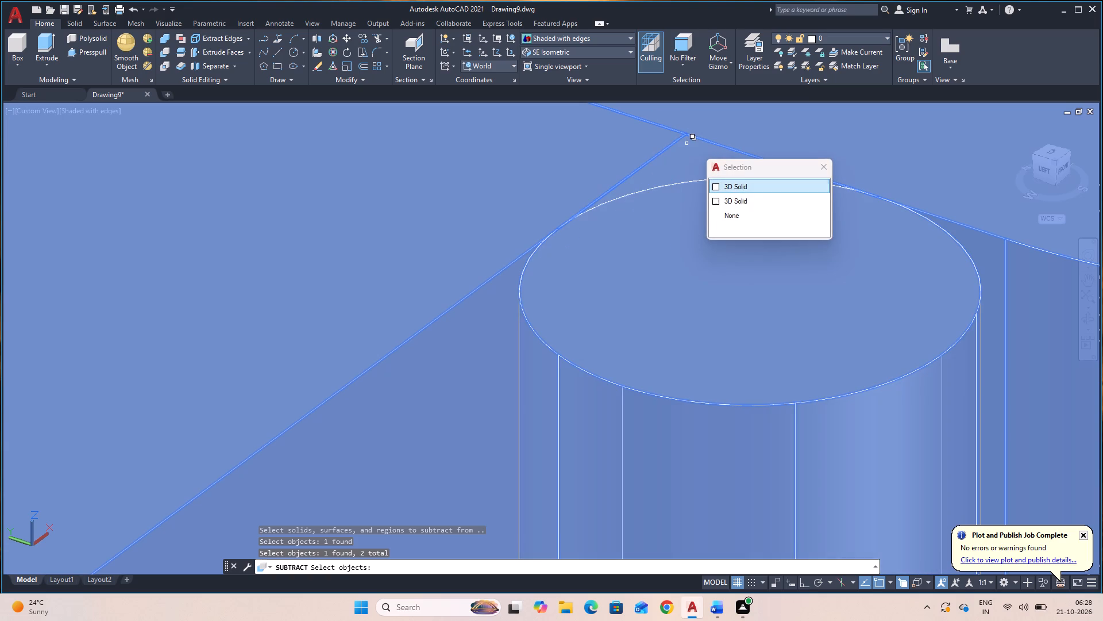
key("space")
key("space")
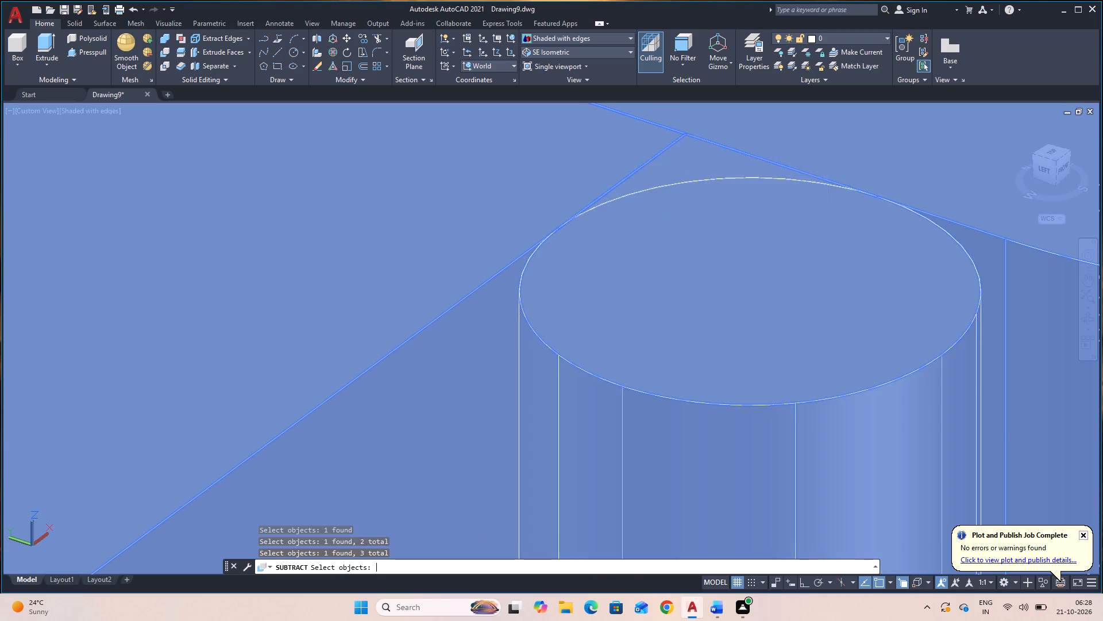
left_click(740, 331)
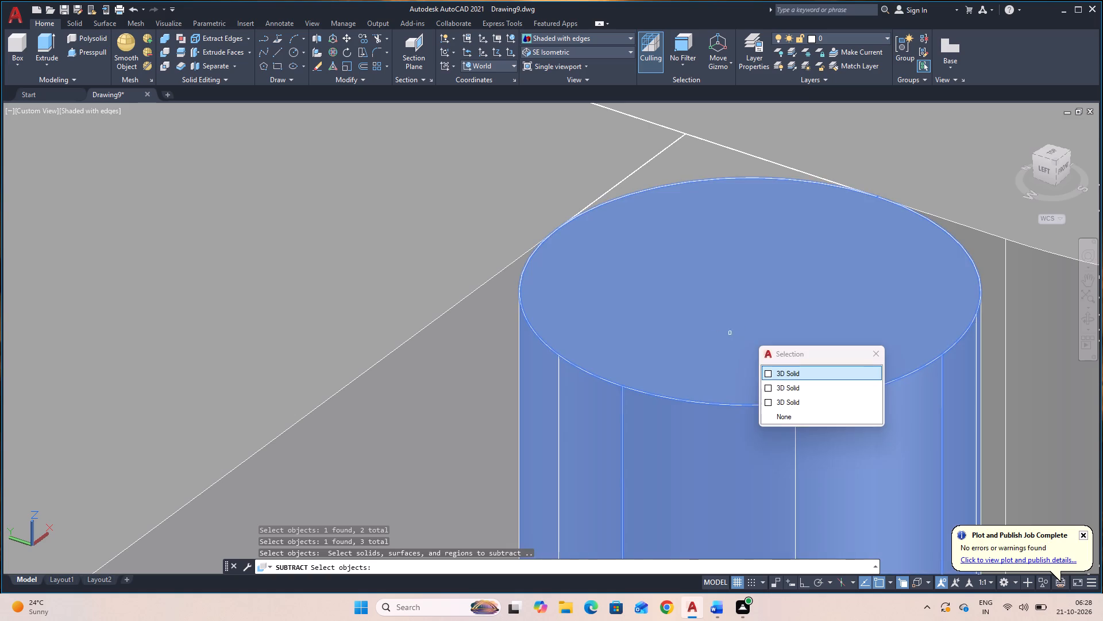
key("space")
key("space")
scroll(469, 358, "down", 3)
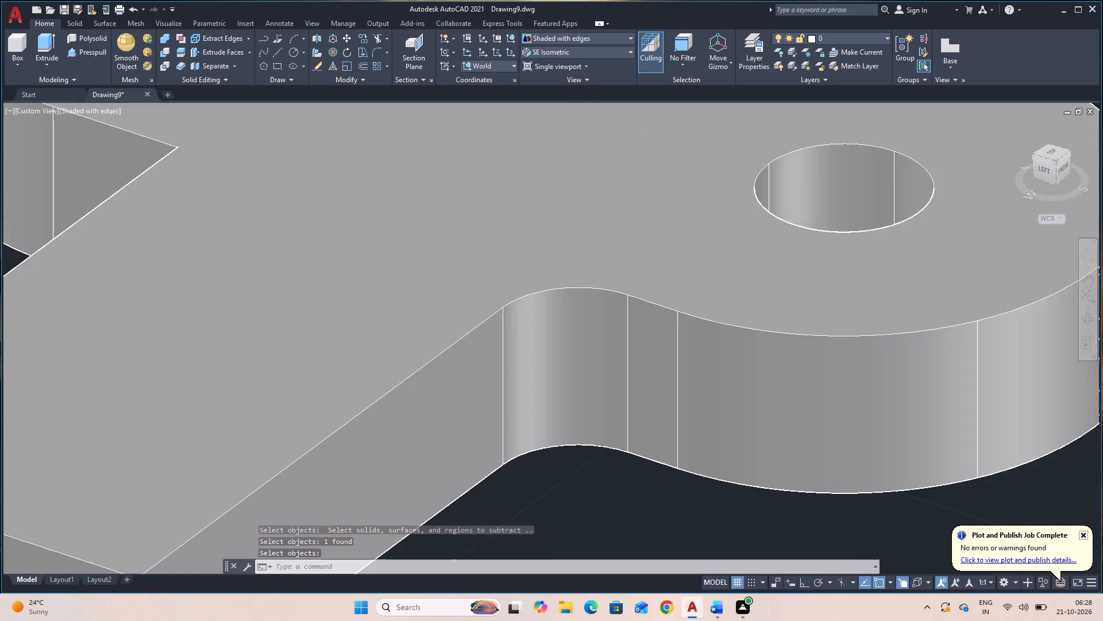
scroll(472, 354, "down", 2)
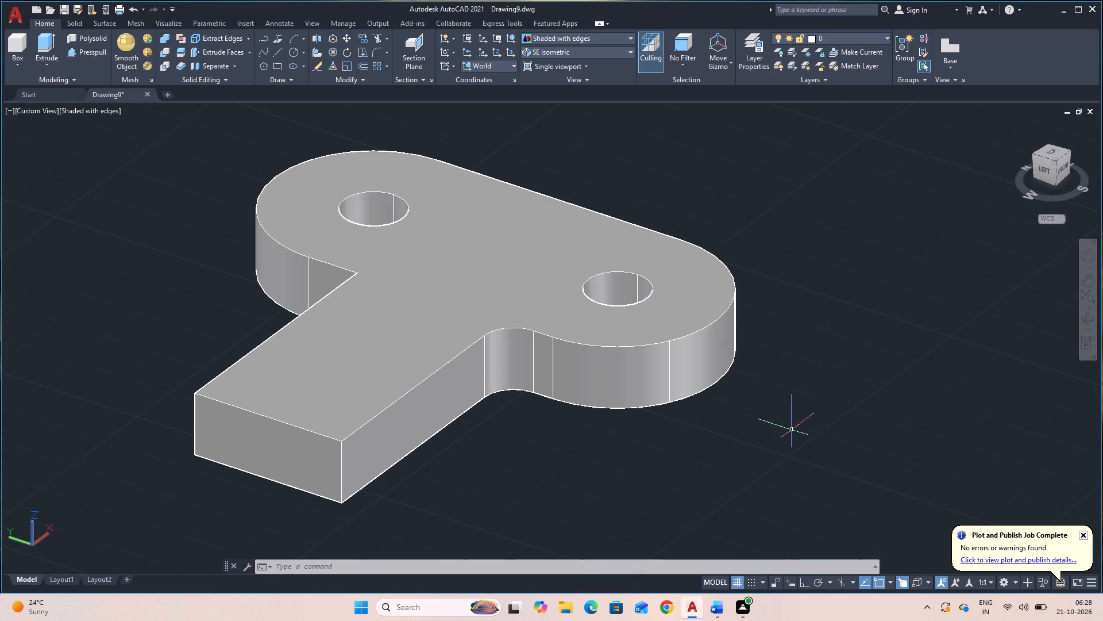
At the arm's opposite inner corner, add a radius 6 cylinder tangent to the plate's and arm's bottom edges, with its height reaching the plate's top.
left_click(1089, 319)
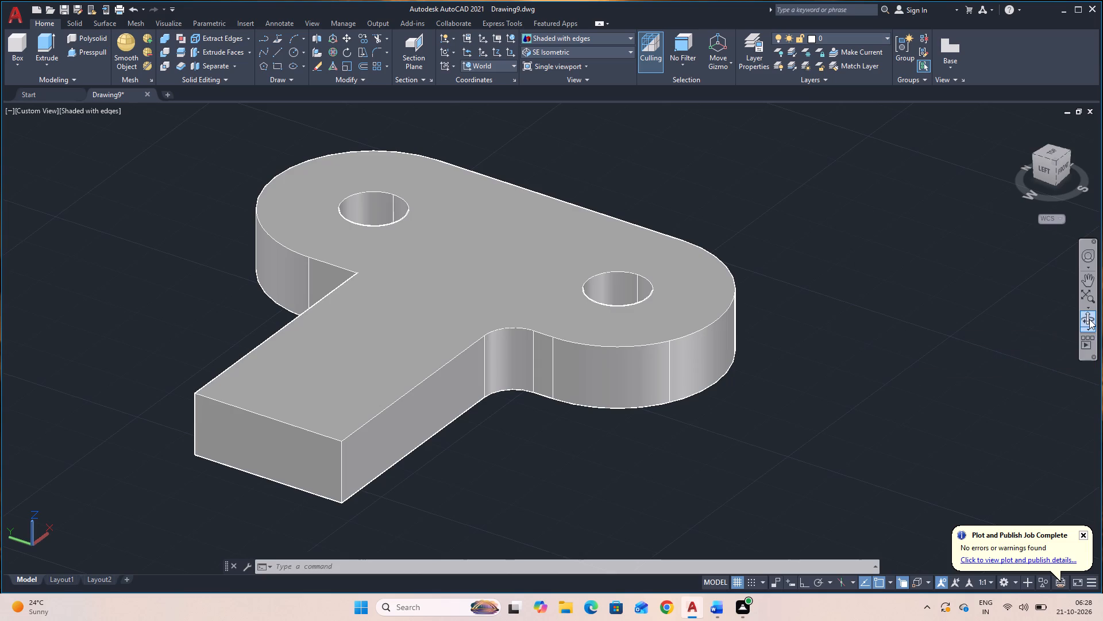
left_click_drag(751, 466, 984, 410)
left_click_drag(811, 468, 758, 519)
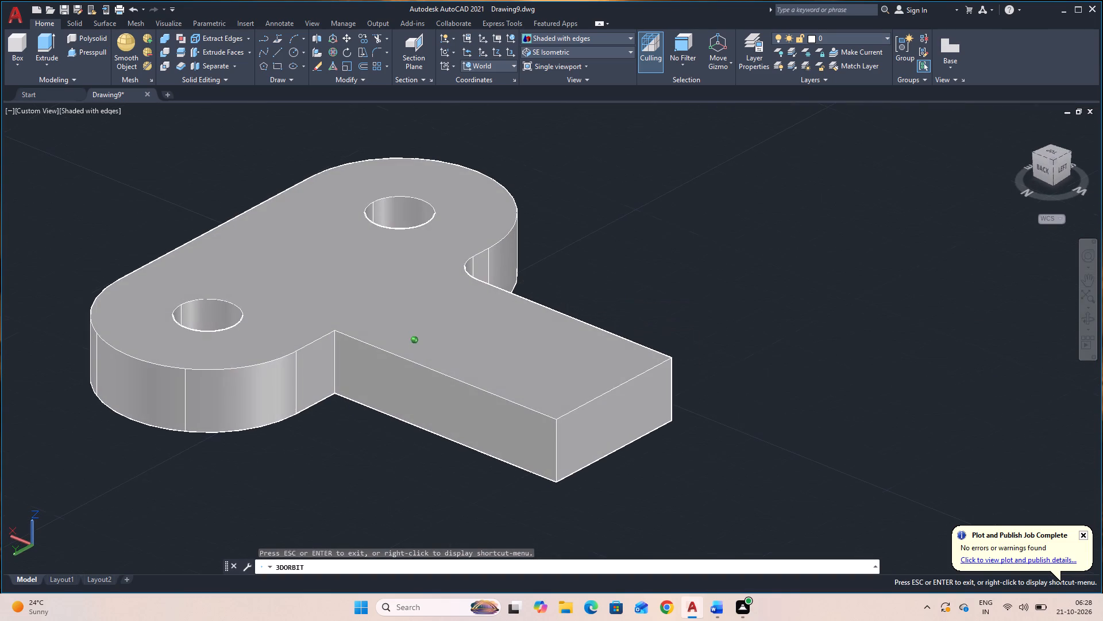
key("Escape")
key("space")
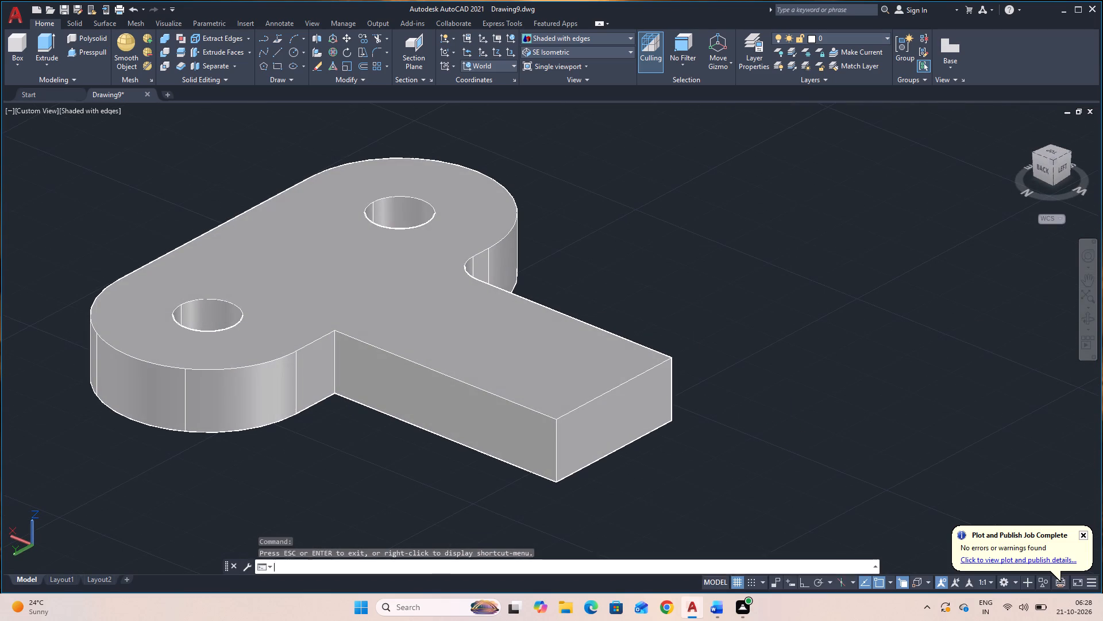
key("Escape")
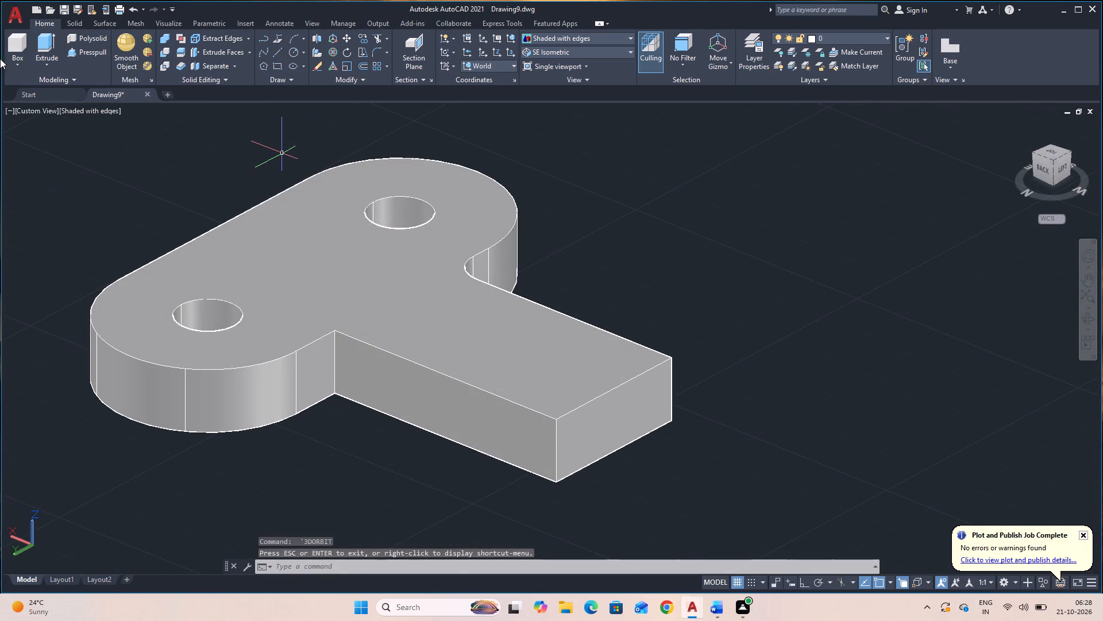
left_click(18, 66)
left_click(36, 111)
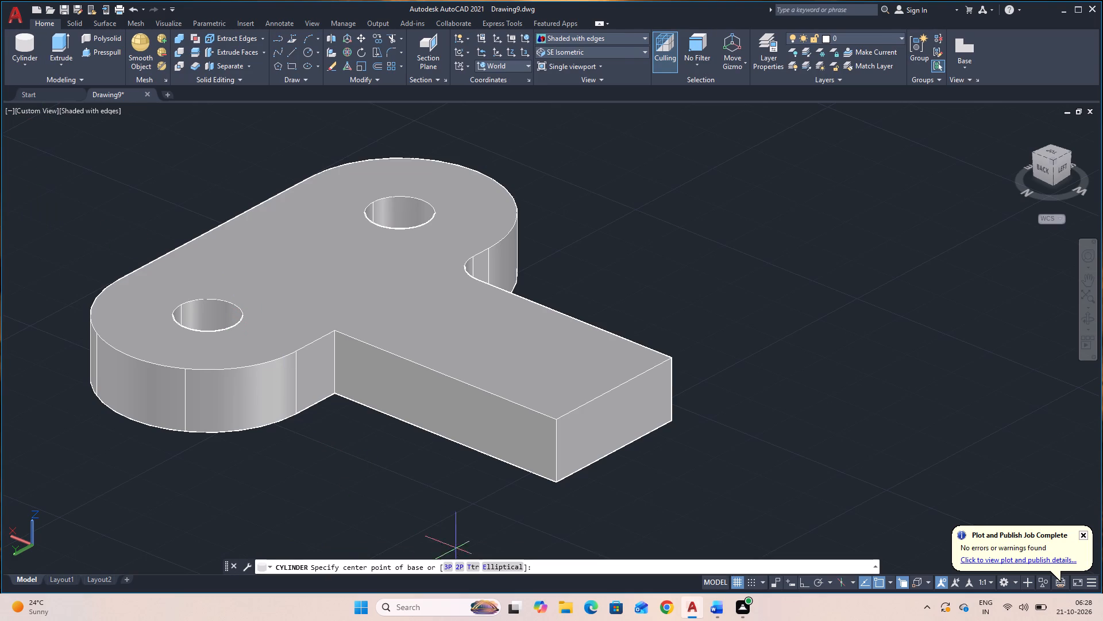
left_click(473, 565)
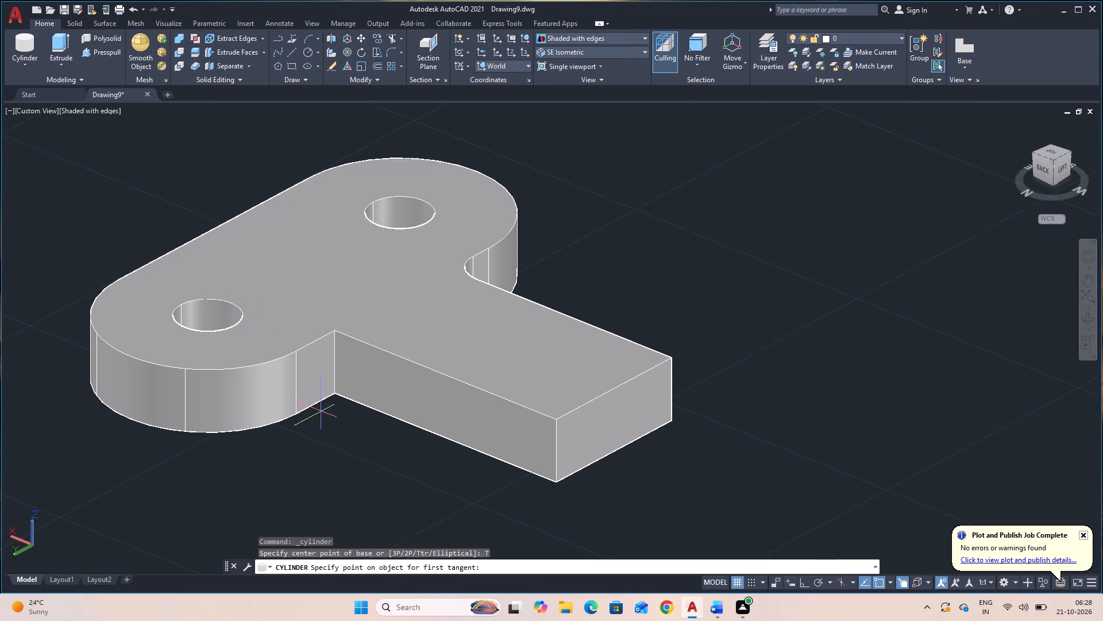
left_click(304, 407)
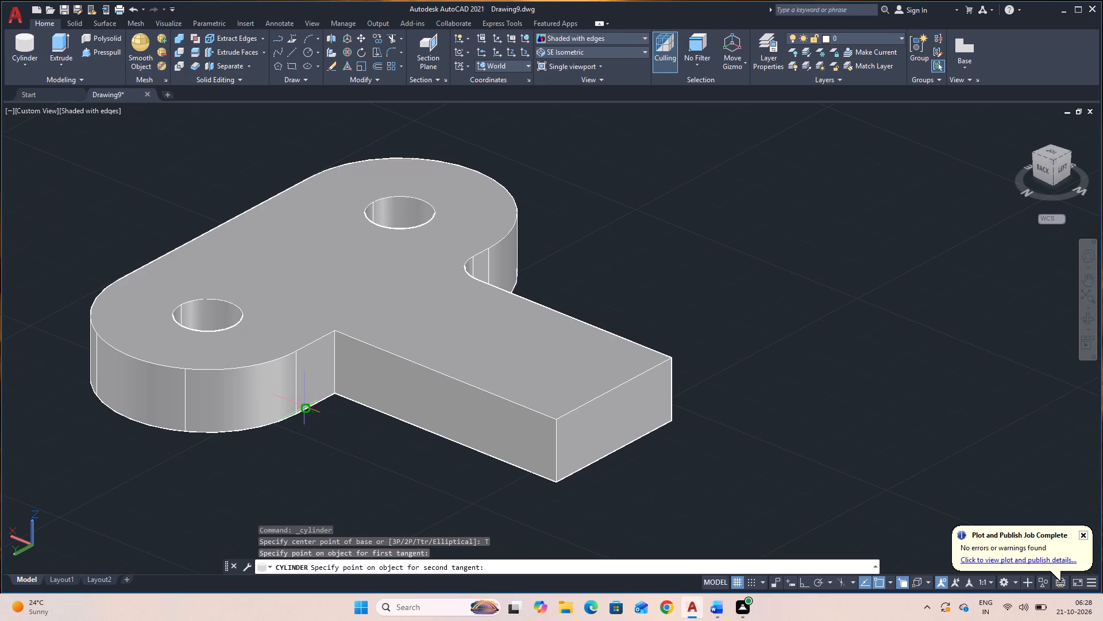
left_click(350, 401)
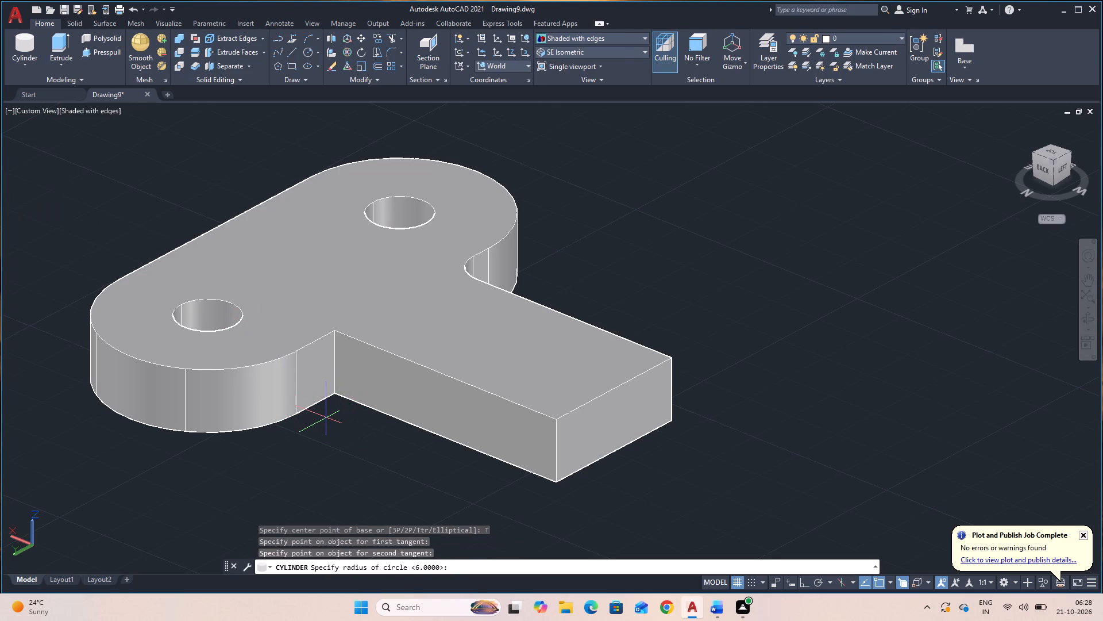
key("6")
key("Return")
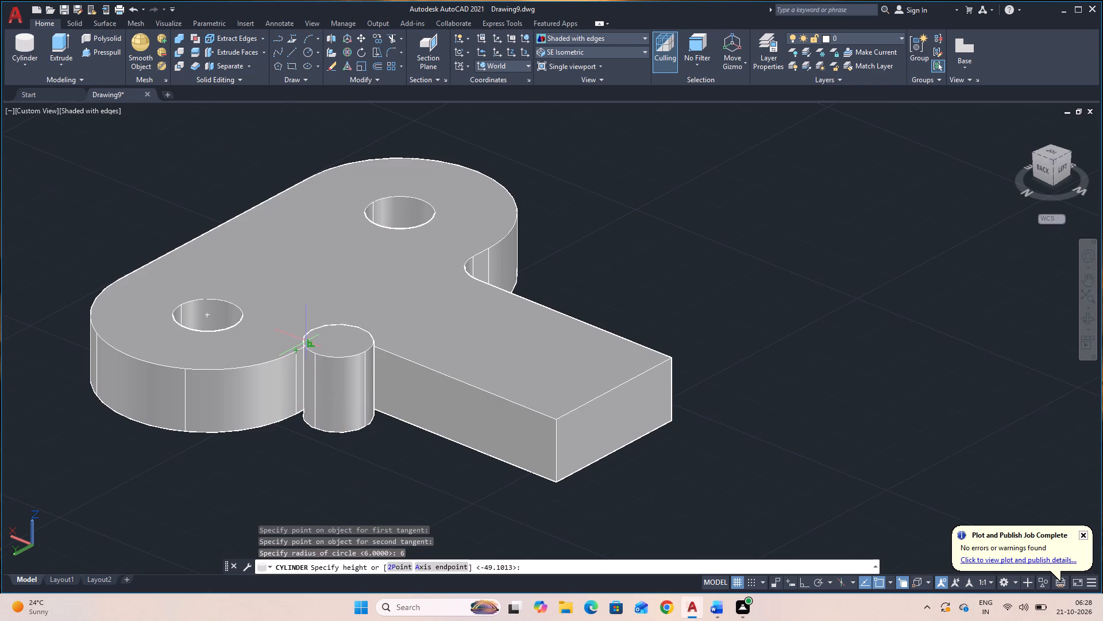
left_click(305, 342)
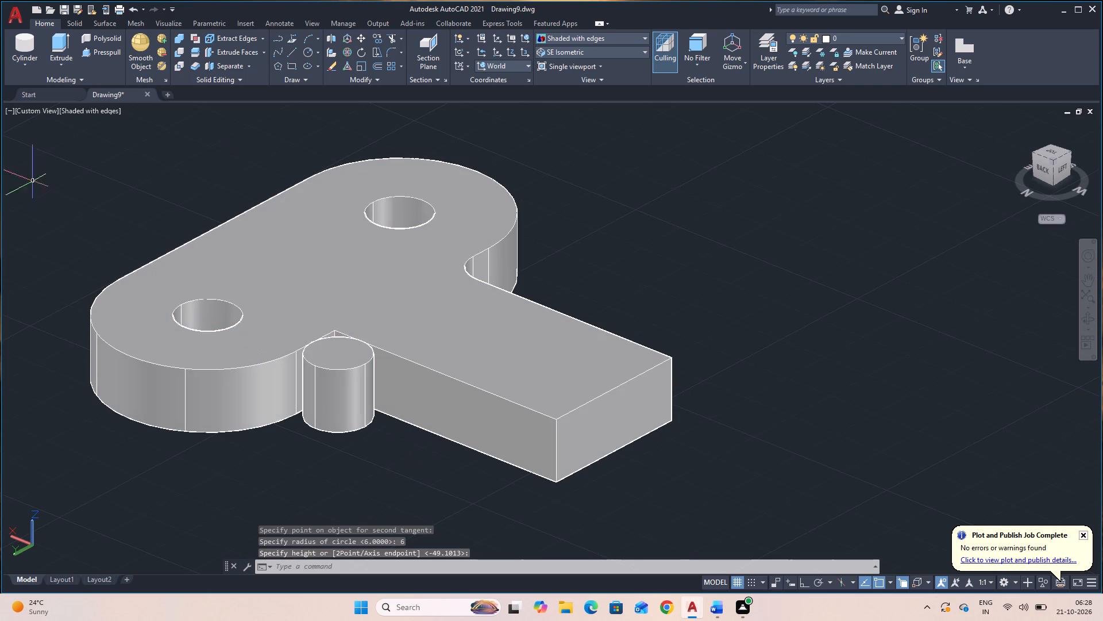
Add a box from the inner corner beside the tangent cylinder, length 12, width 12 and height -12, enclosing the cylinder.
left_click(22, 65)
left_click(28, 86)
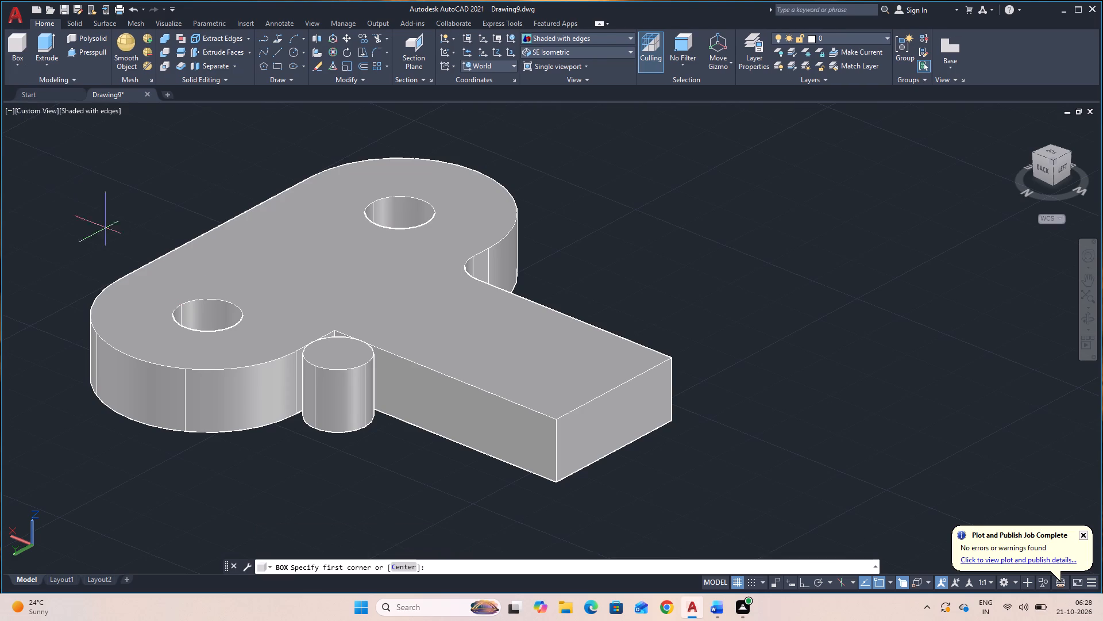
left_click(333, 328)
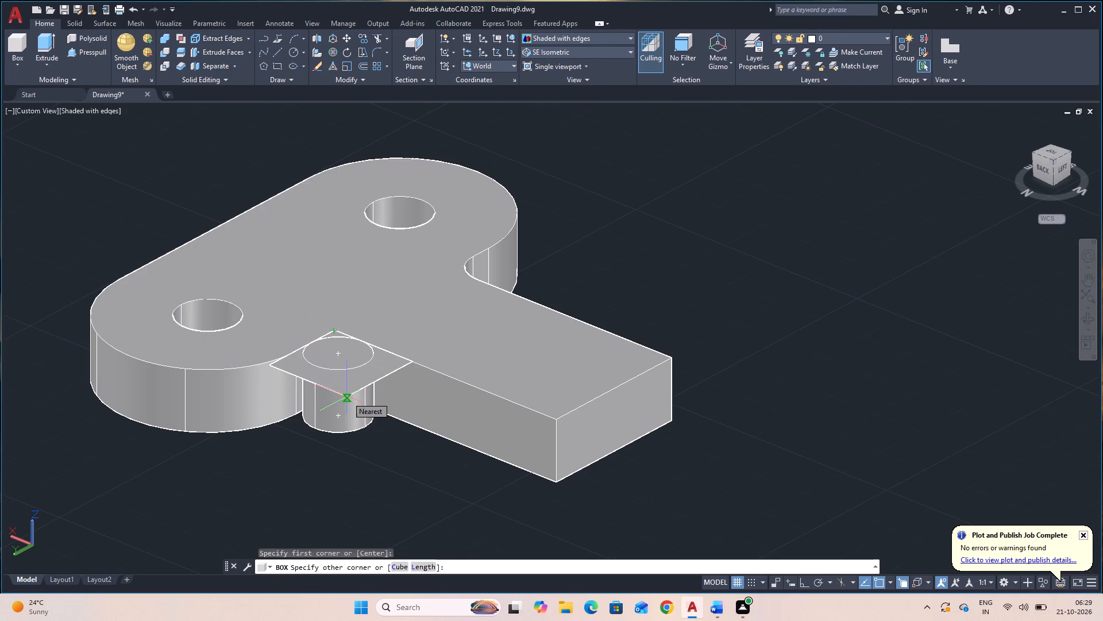
type("L")
key("space")
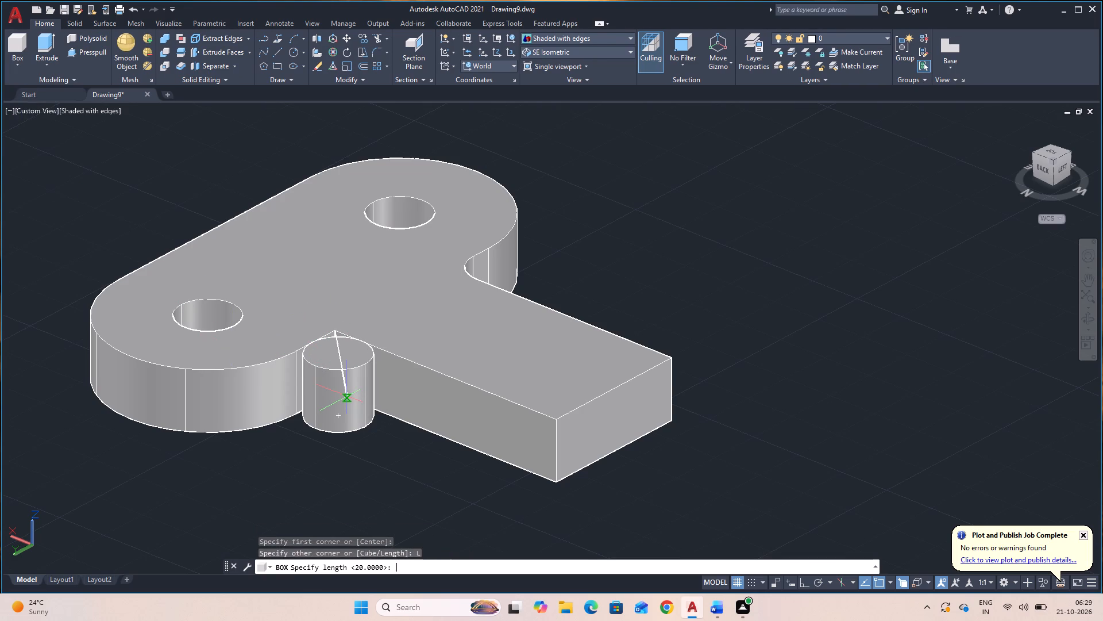
key("F8")
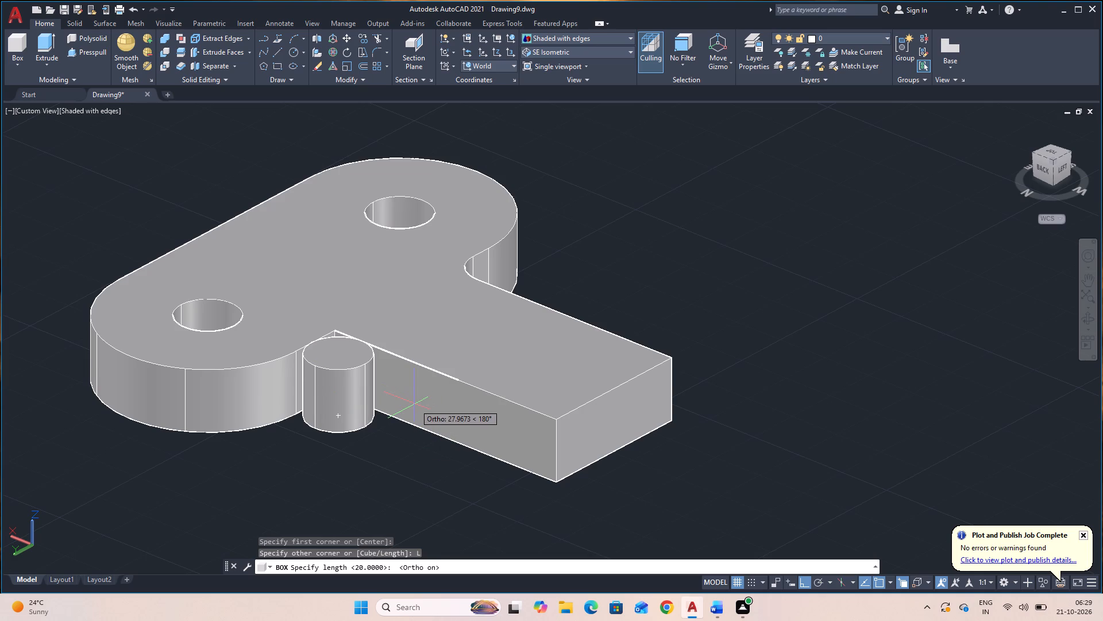
type("12")
key("Return")
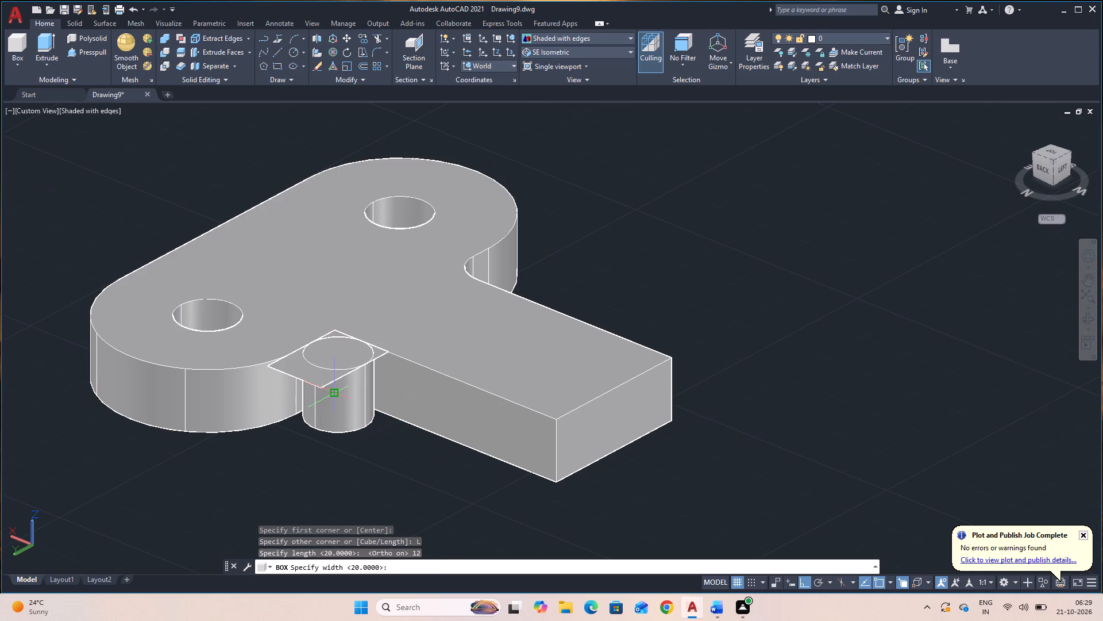
type("12")
key("Return")
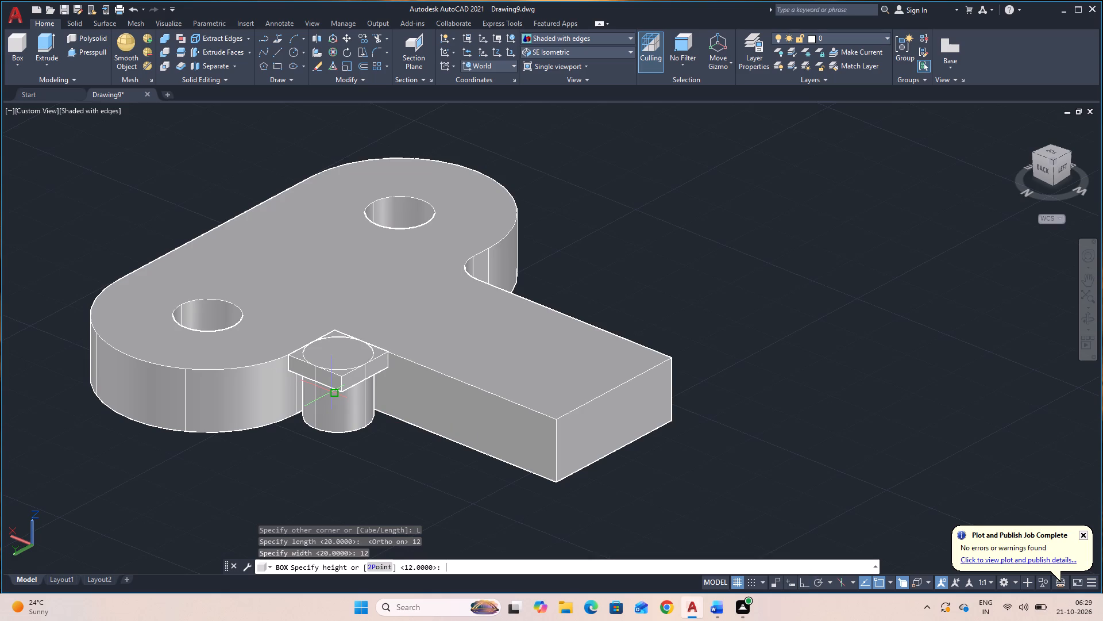
type("-12")
key("Return")
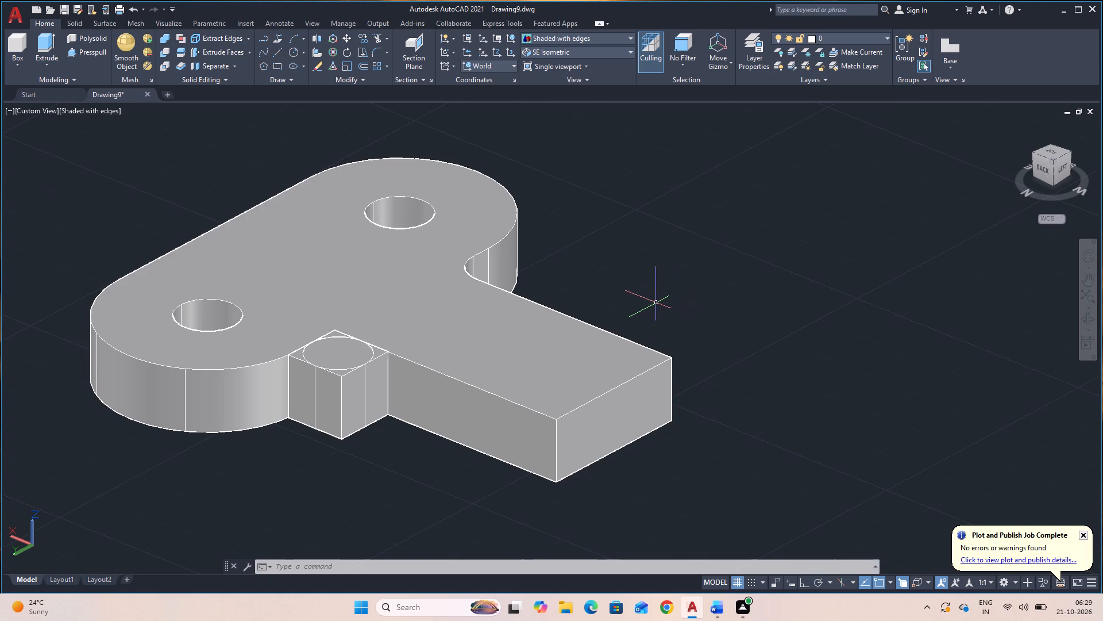
Subtract the radius 6 cylinder from the plate-and-arm body and the 12 by 12 corner box together.
type("SU")
key("space")
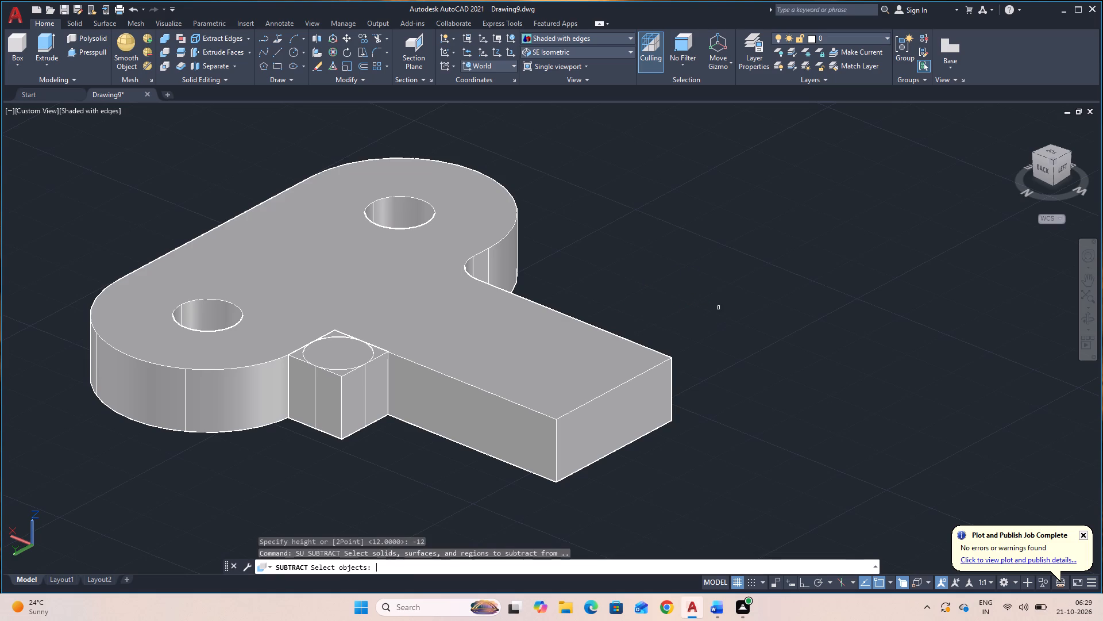
left_click(329, 270)
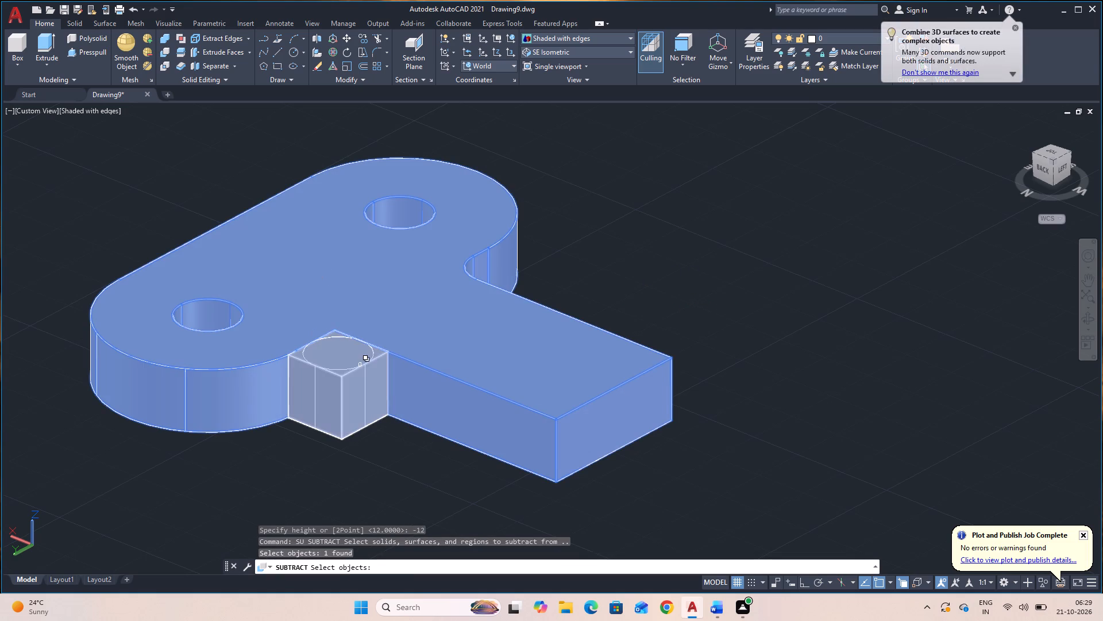
left_click(336, 333)
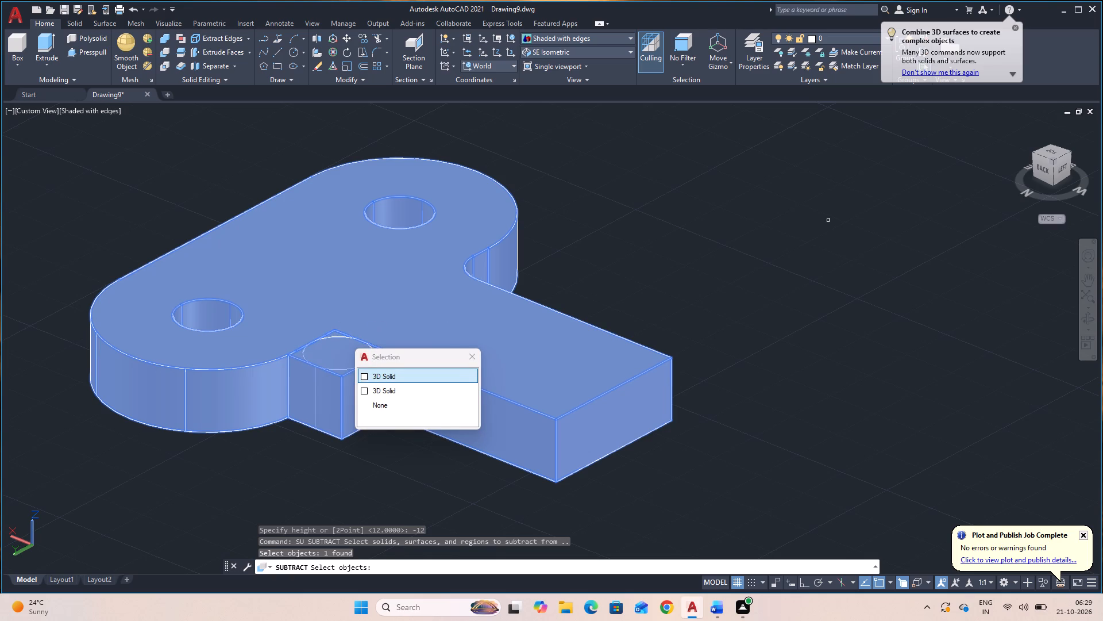
key("space")
key("space")
left_click(338, 355)
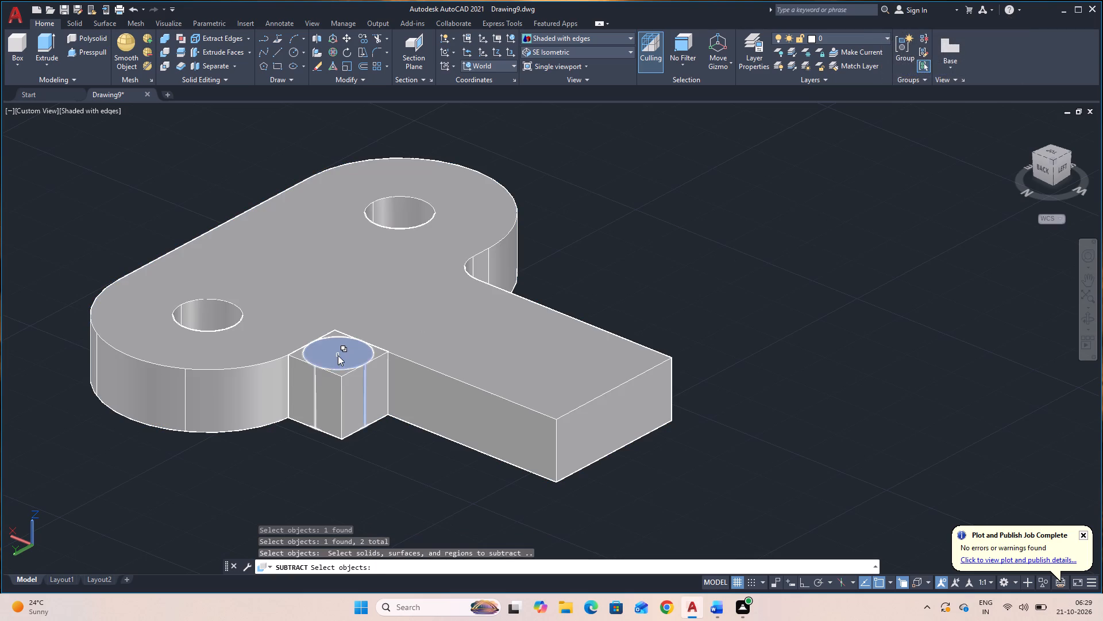
key("space")
key("space")
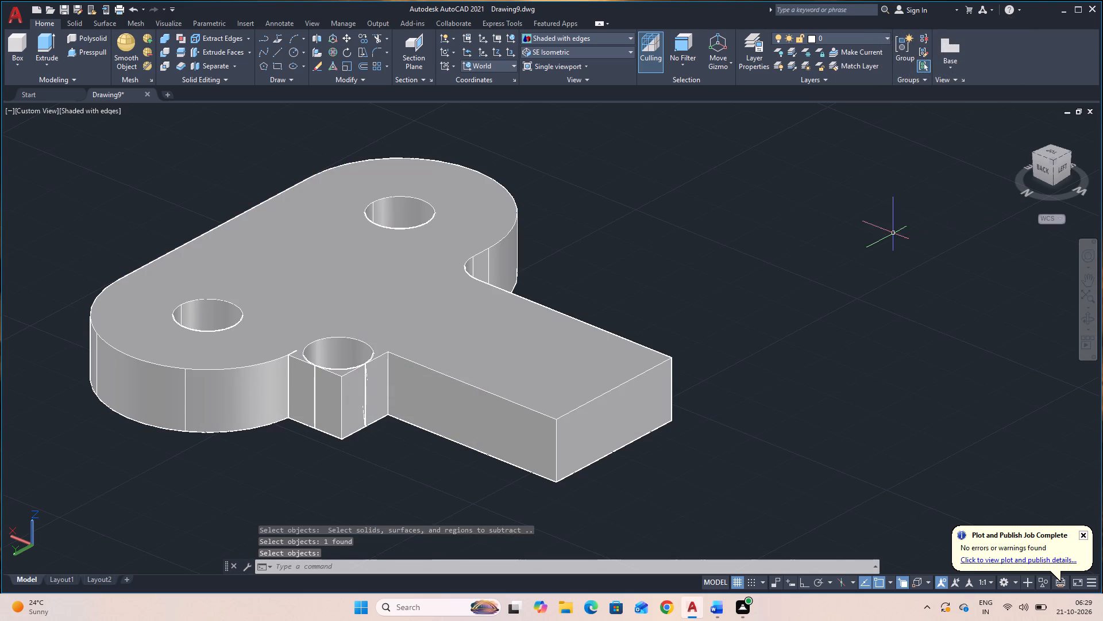
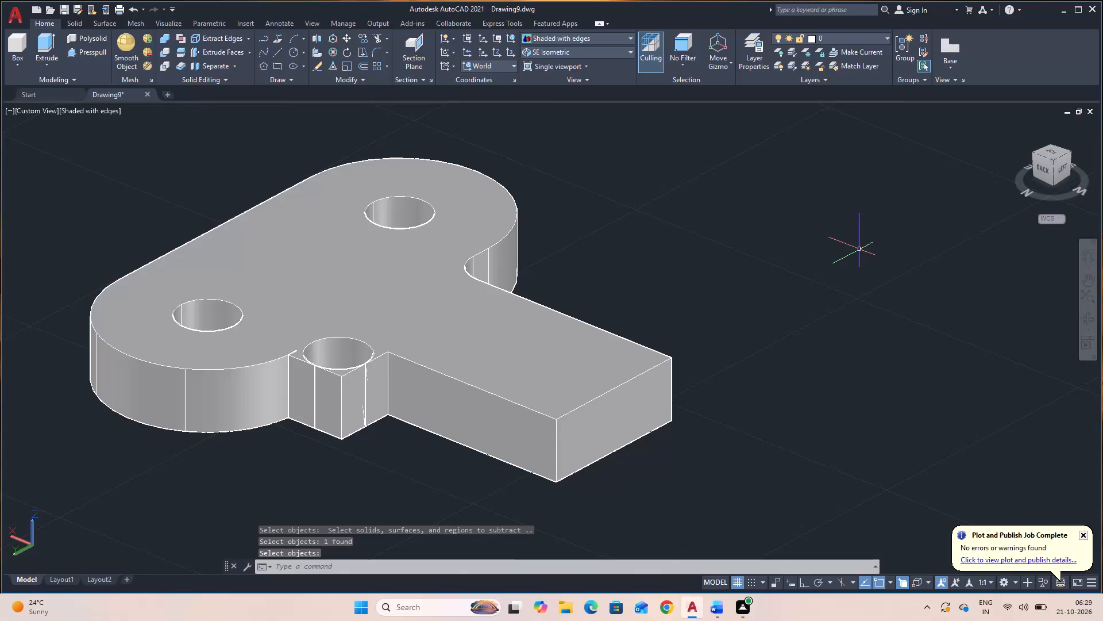
Draw two perpendicular lines, each 12 long, on the top face to close the square around the corner block's hole.
type("L")
key("space")
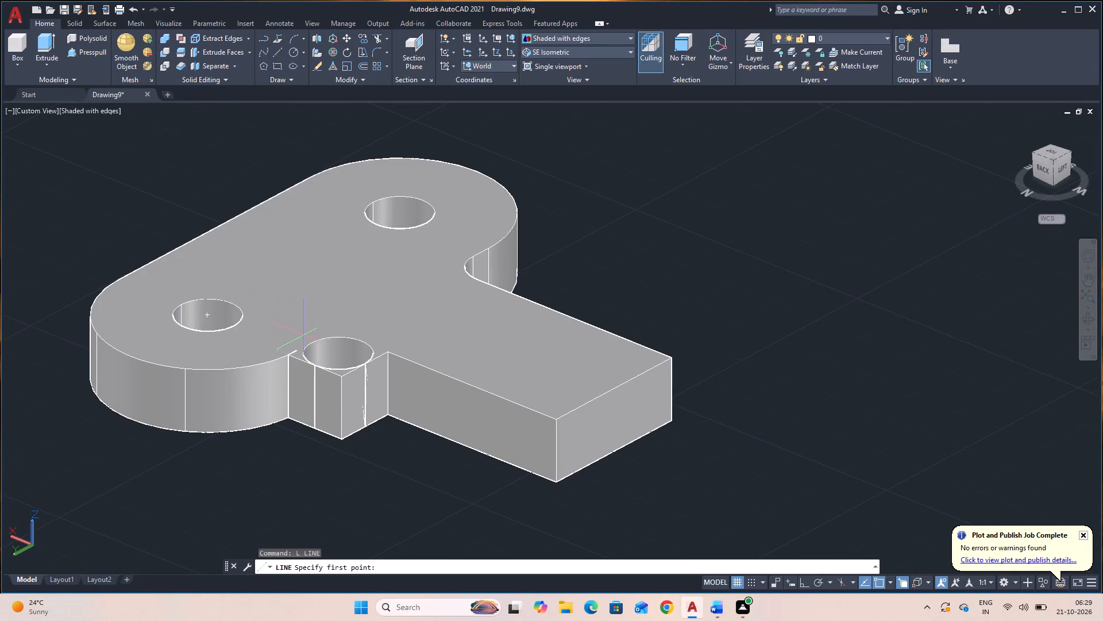
left_click(287, 359)
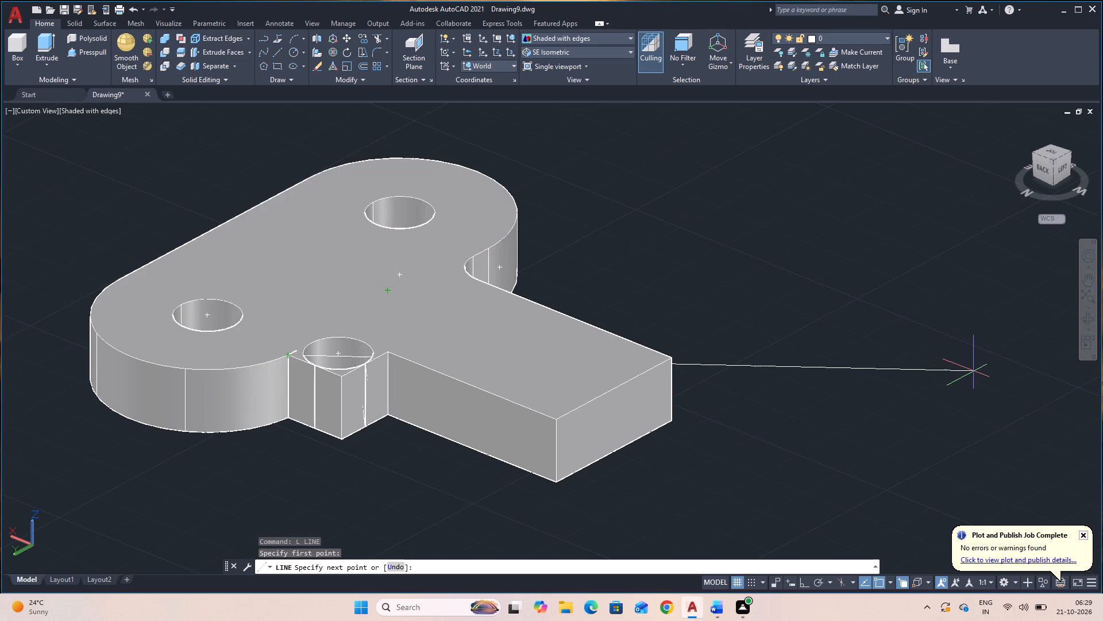
key("F8")
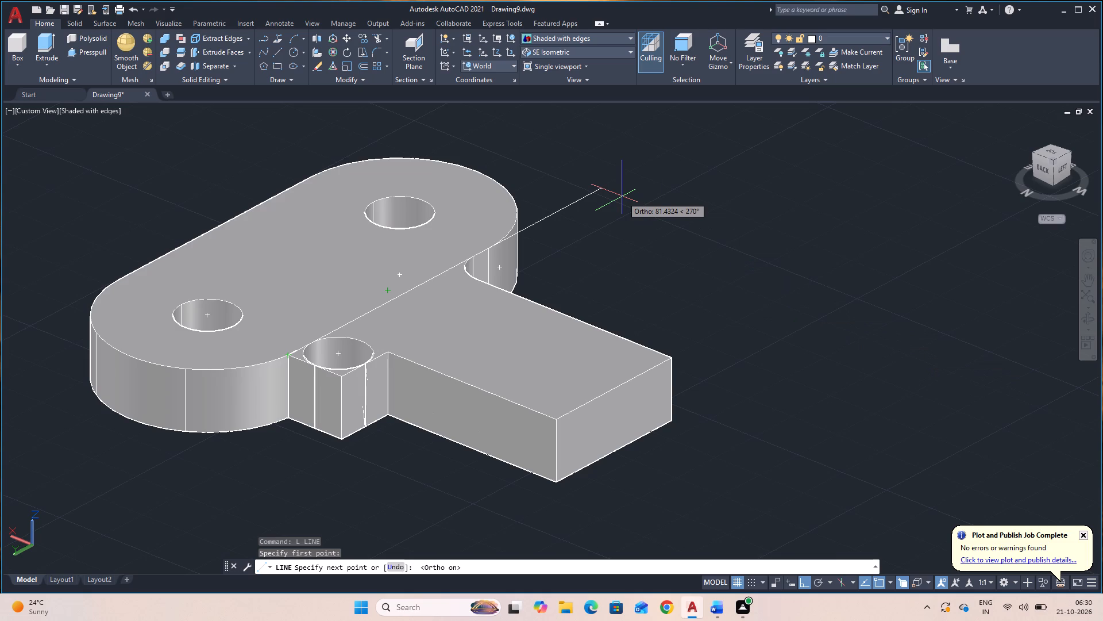
type("12")
key("Return")
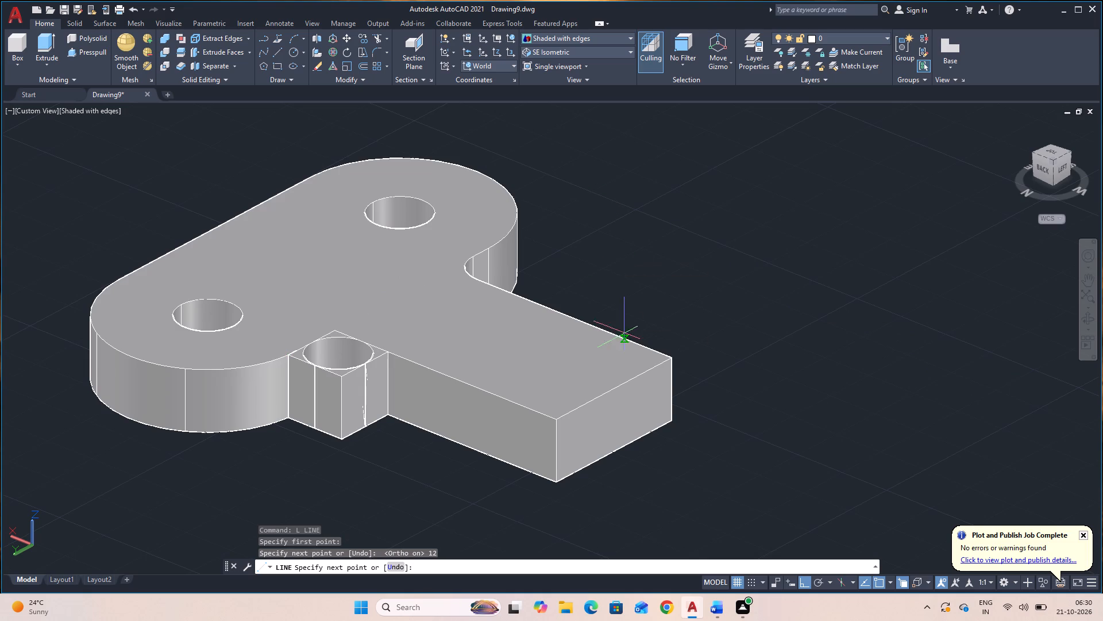
type("12")
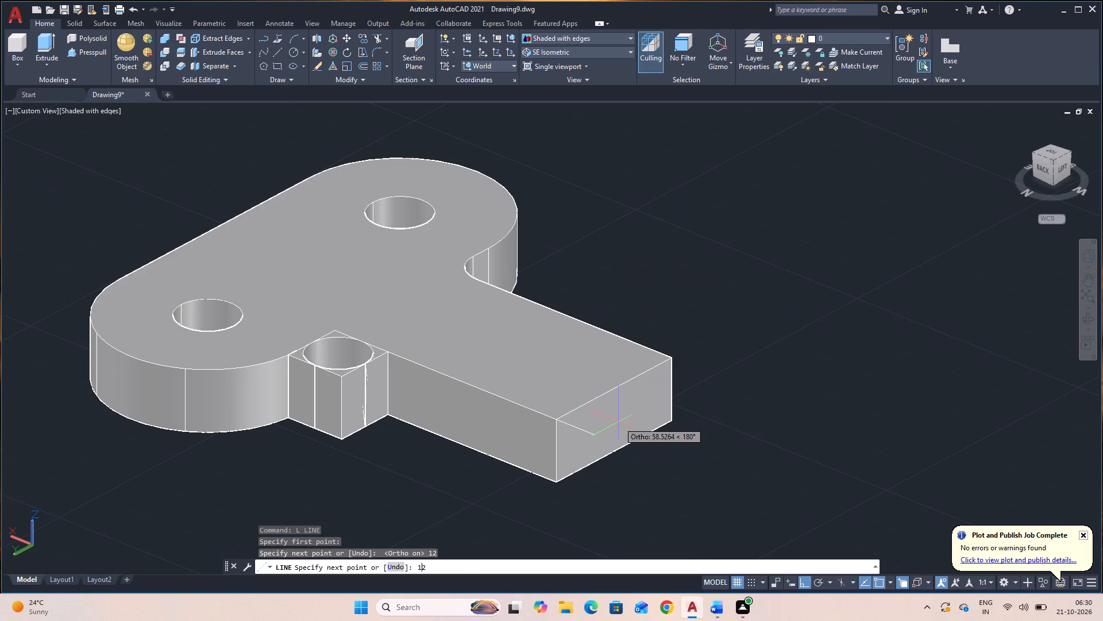
key("Return")
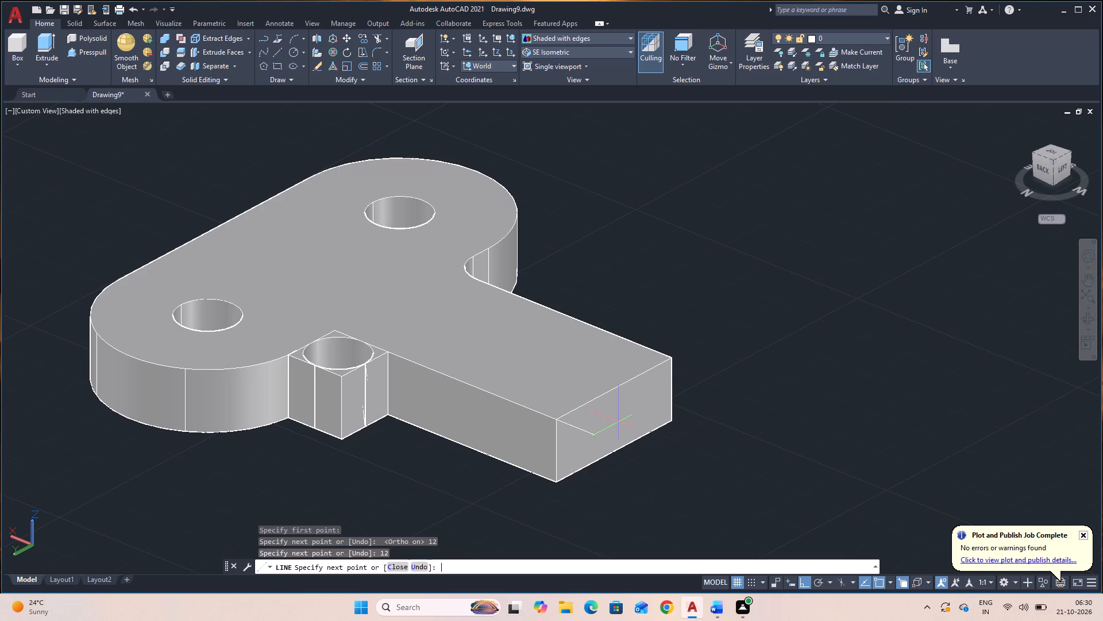
key("Escape")
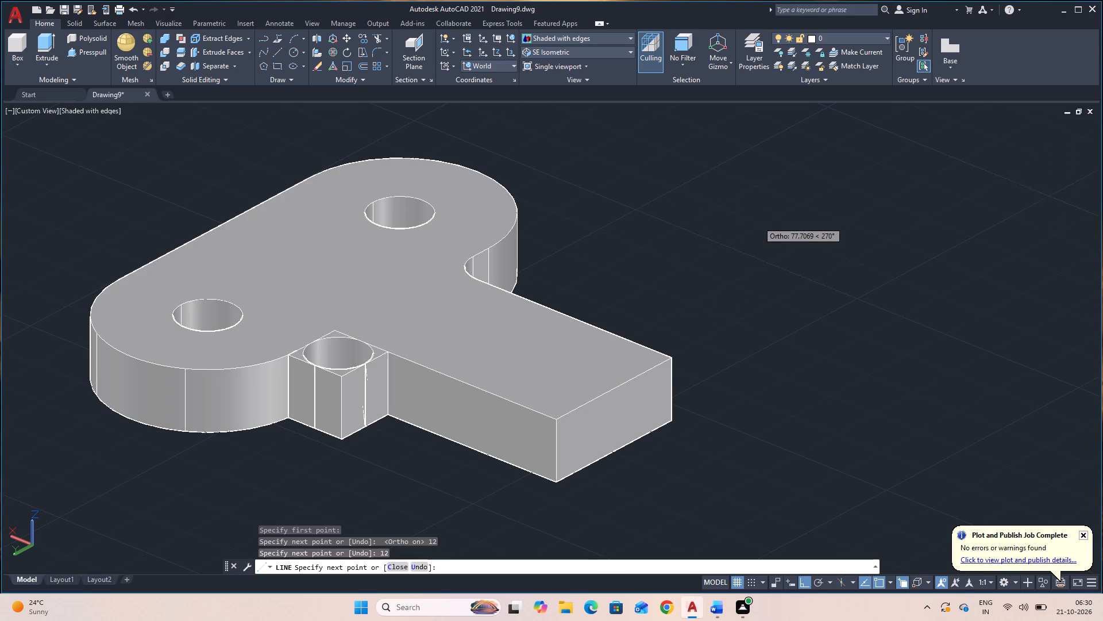
Presspull the corner block's three leftover top areas around the hole down through its thickness to remove them, keeping the rounded inner corner.
scroll(230, 374, "up", 2)
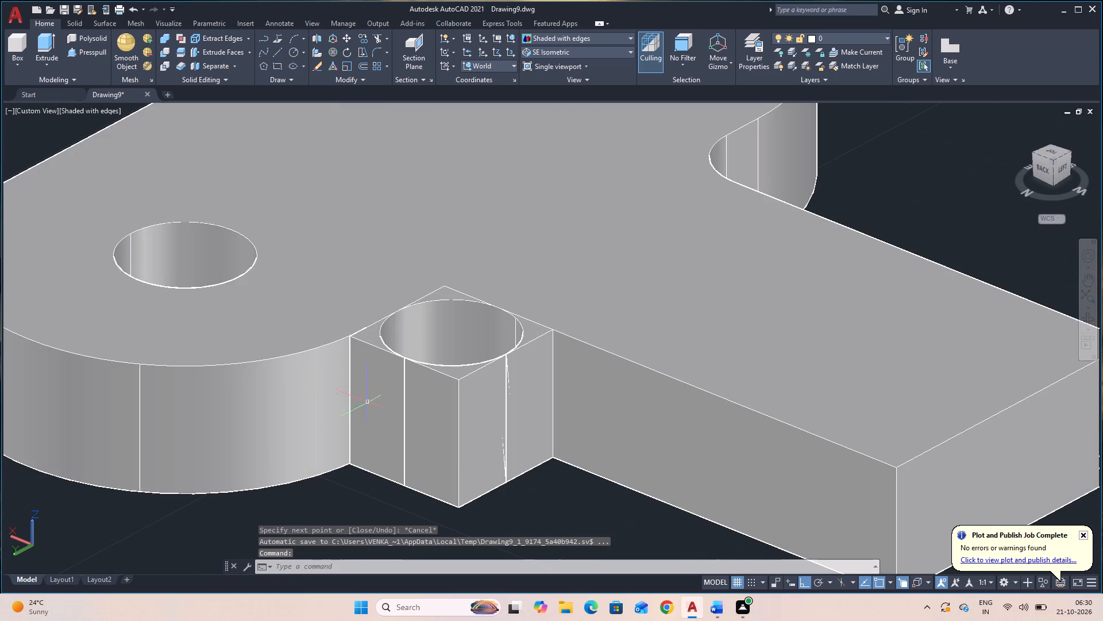
middle_click_drag(318, 481, 334, 439)
left_click(88, 50)
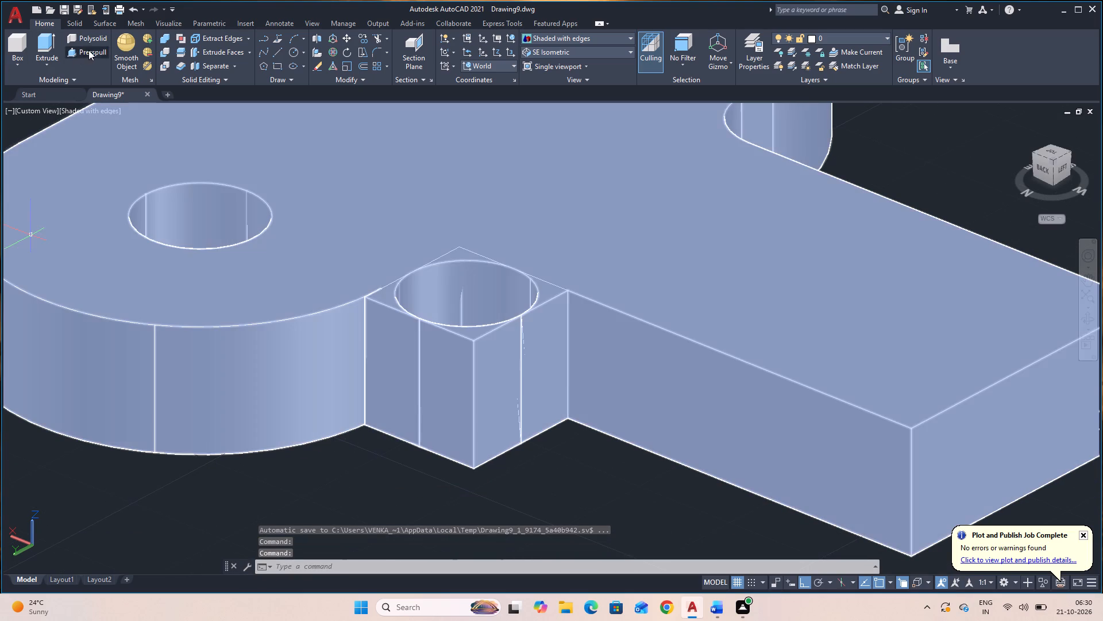
left_click(473, 333)
left_click(491, 578)
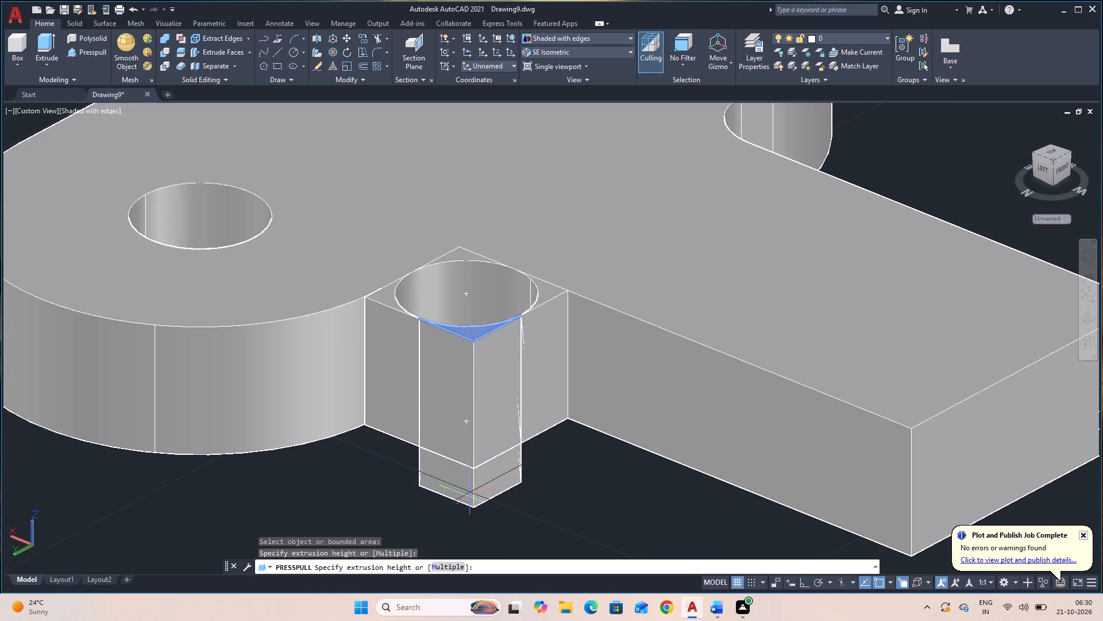
left_click(470, 497)
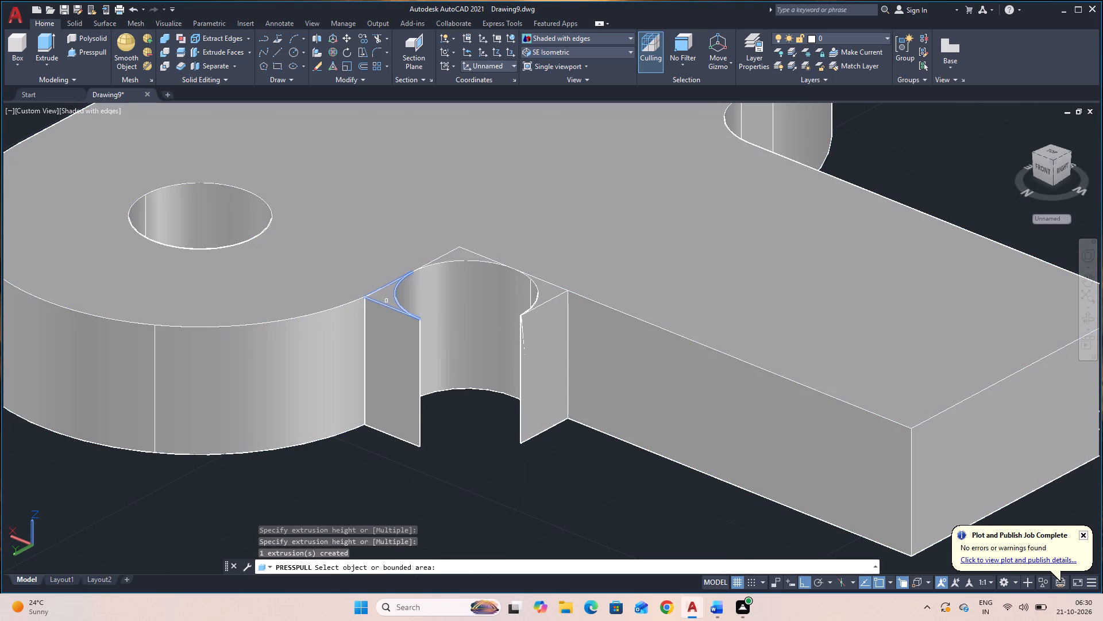
left_click(387, 301)
left_click(395, 515)
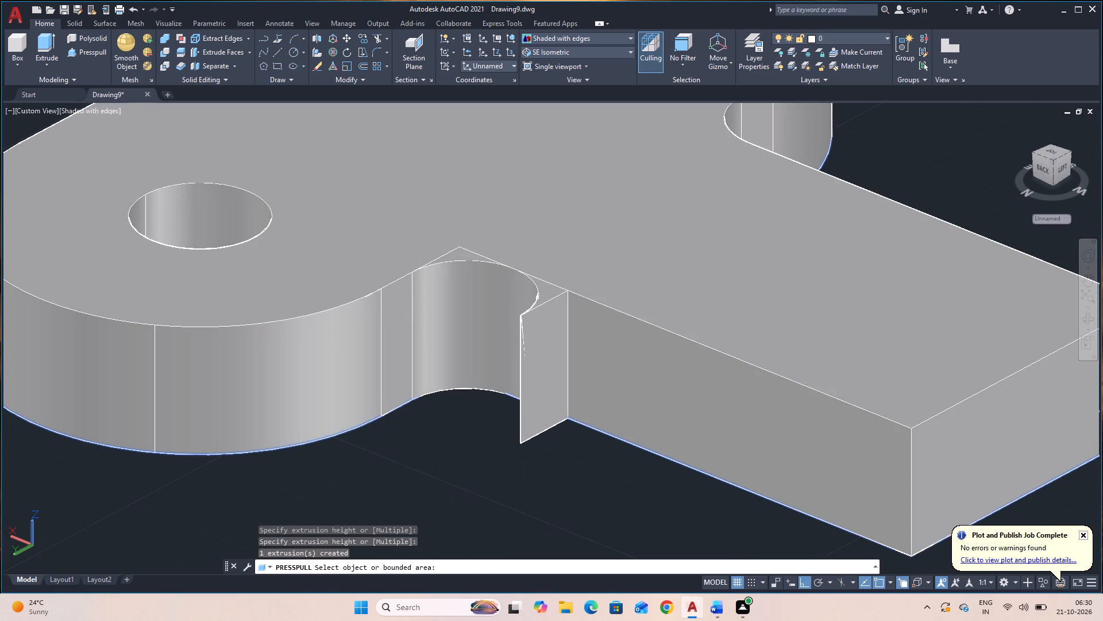
left_click(546, 298)
left_click(539, 503)
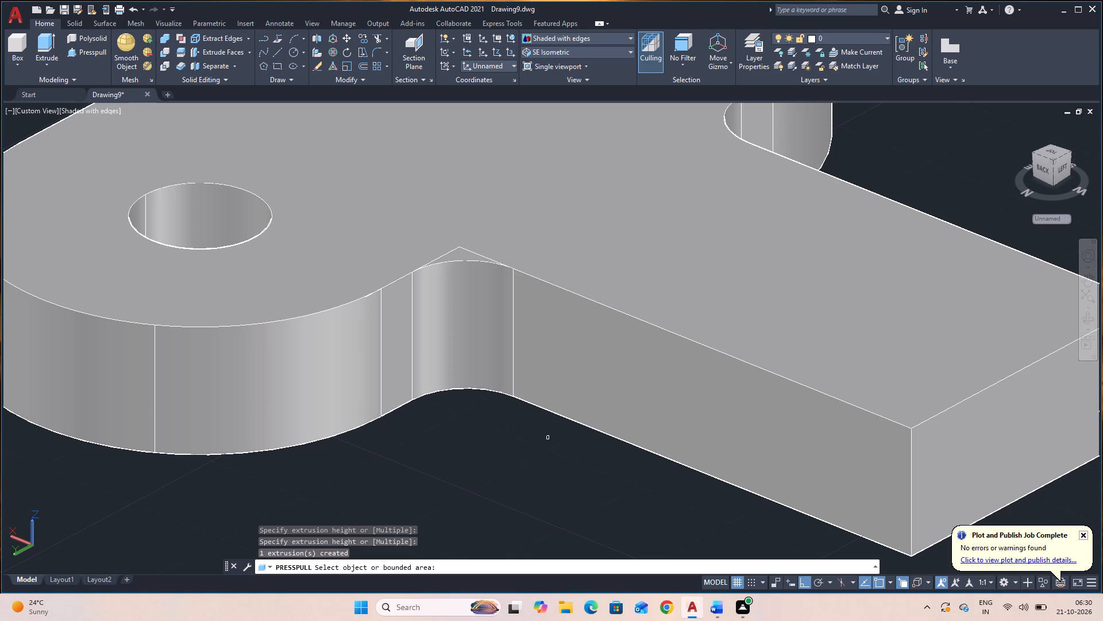
key("Escape")
Set the model view to SE Isometric.
scroll(549, 437, "down", 3)
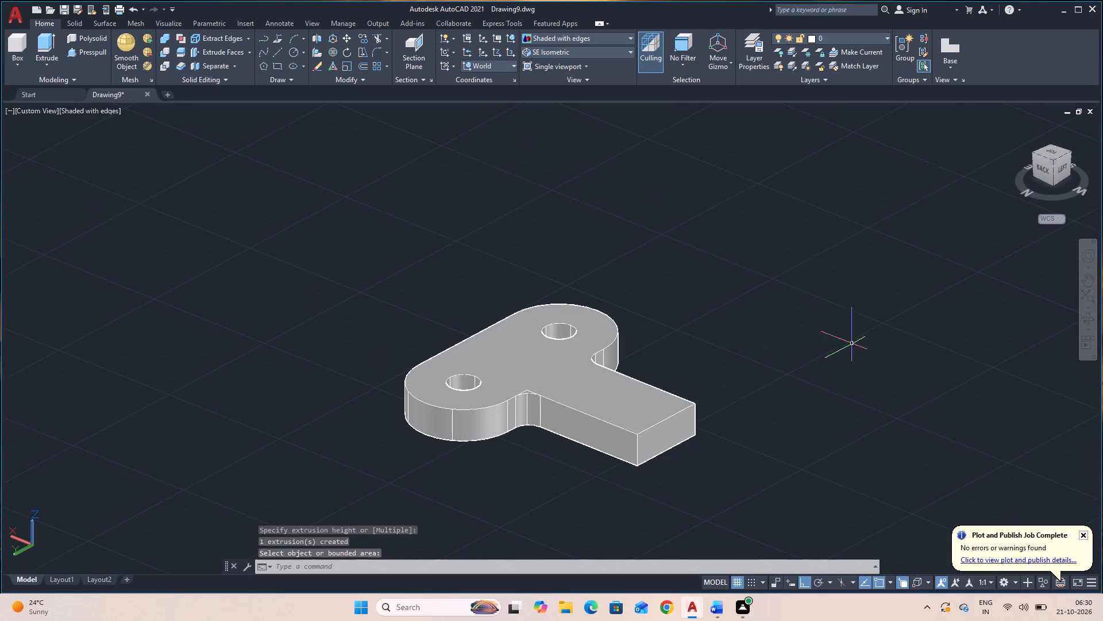
scroll(901, 332, "up", 2)
scroll(898, 334, "down", 2)
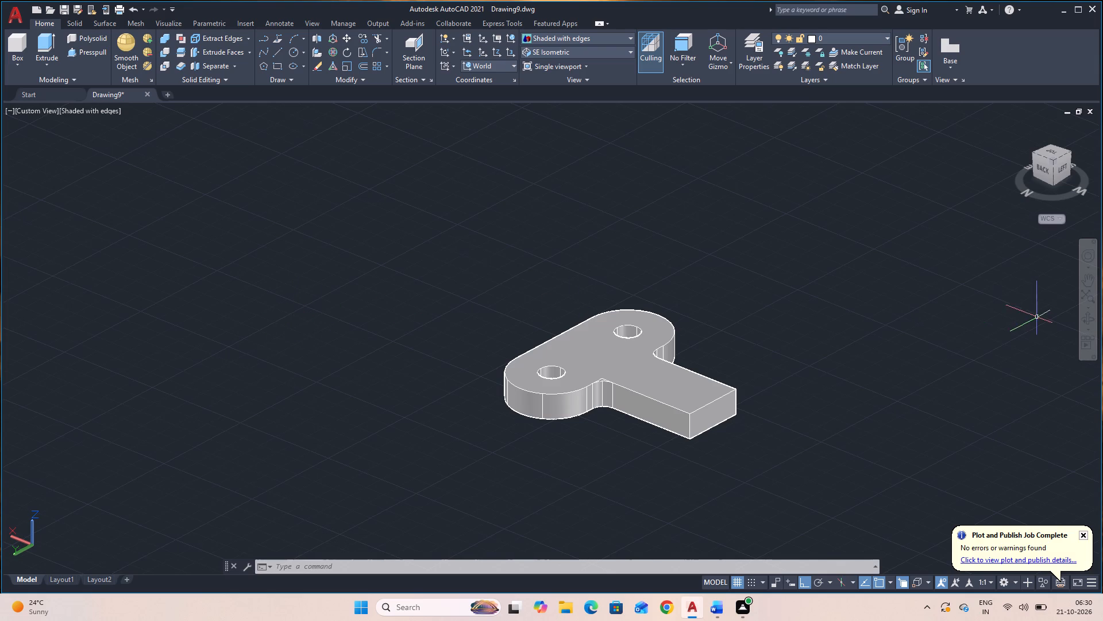
left_click(571, 52)
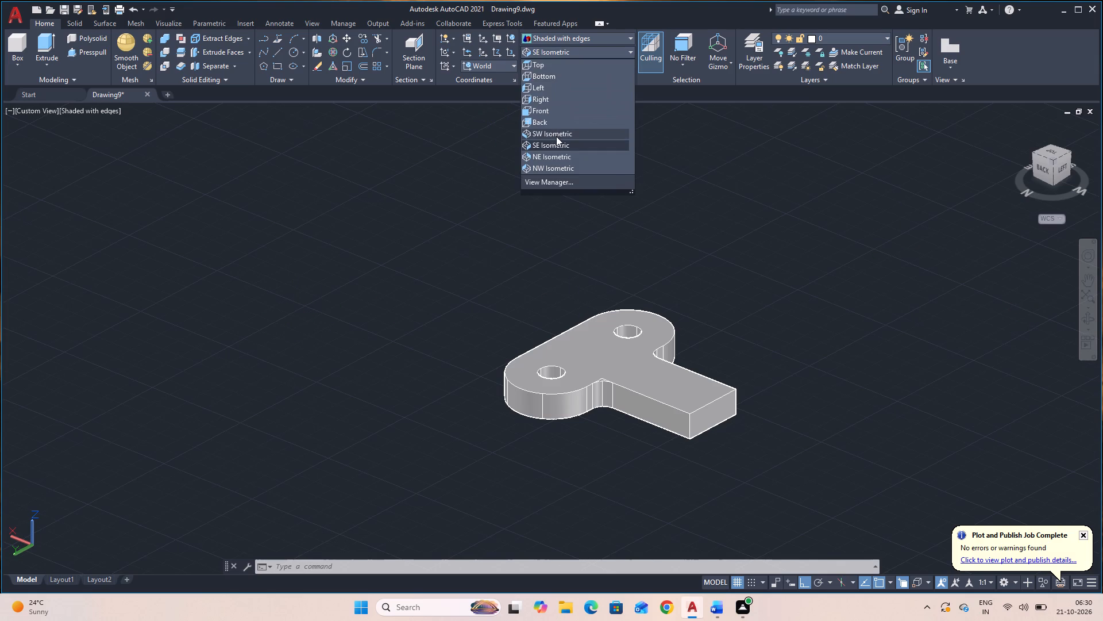
left_click(558, 148)
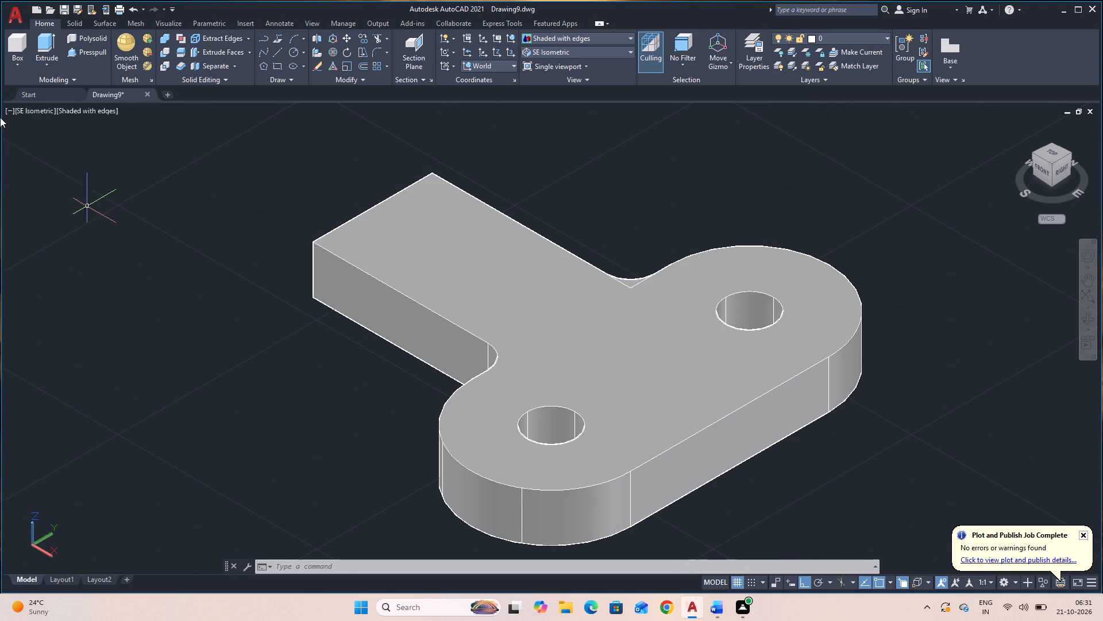
Add a box from the top corner of the arm's free end, length 30 along the end edge, width 25 and height 60.
left_click(18, 67)
left_click(25, 86)
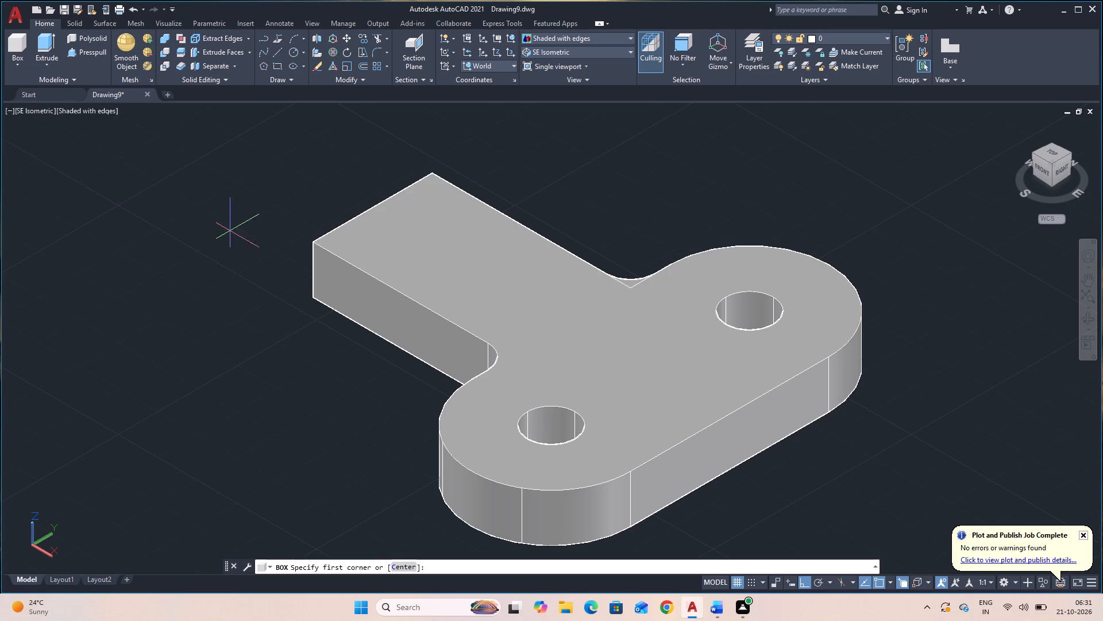
left_click(313, 244)
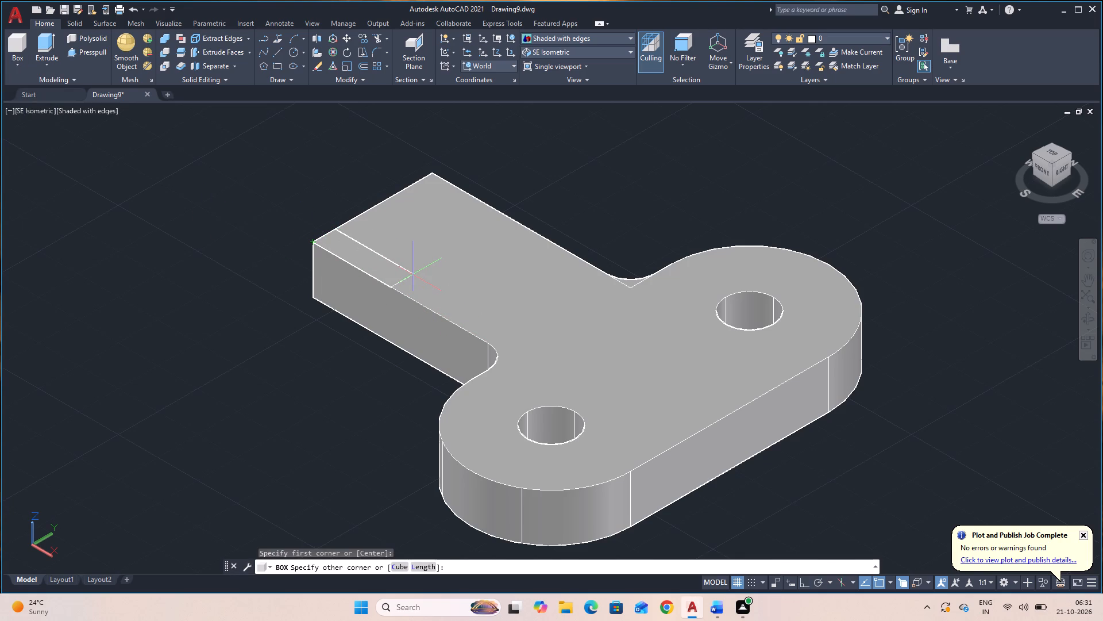
type("L")
key("space")
key("F8")
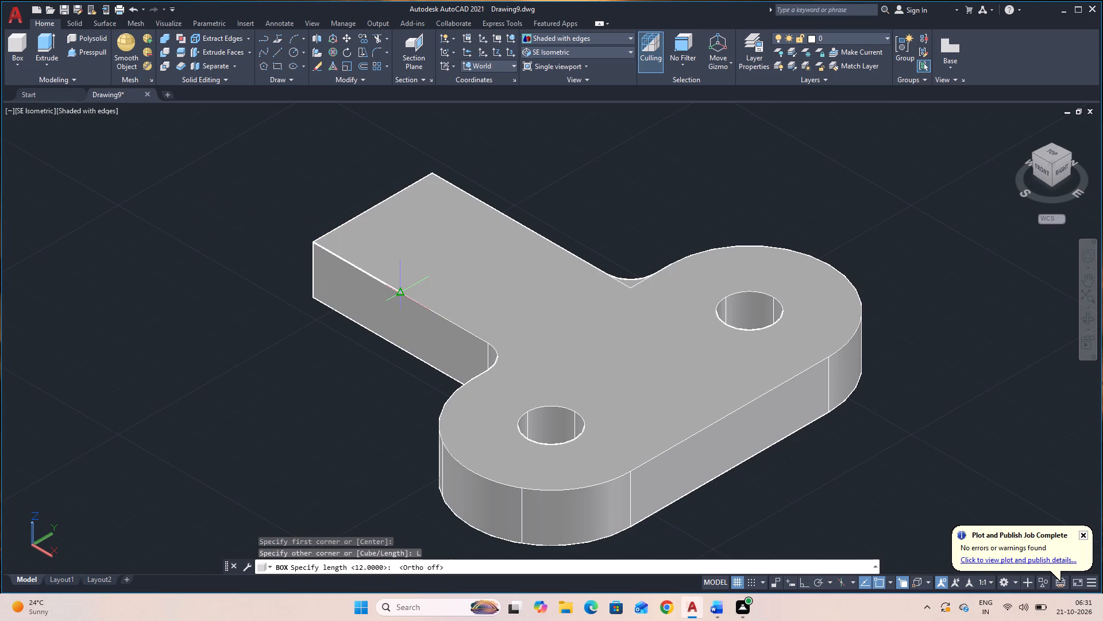
key("F8")
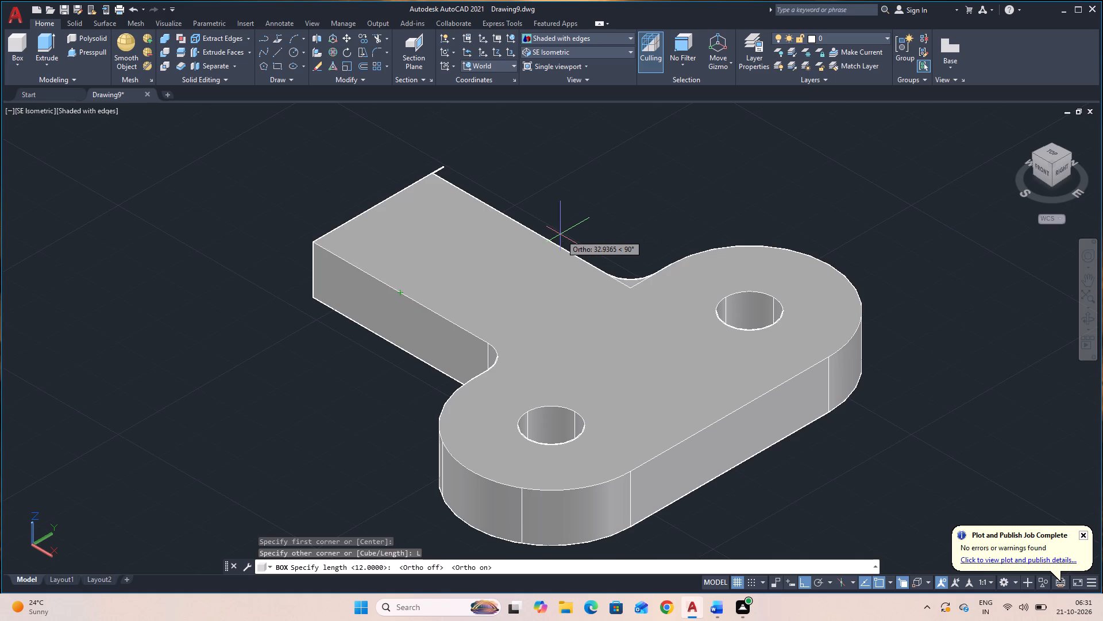
key("3")
key("0")
key("Return")
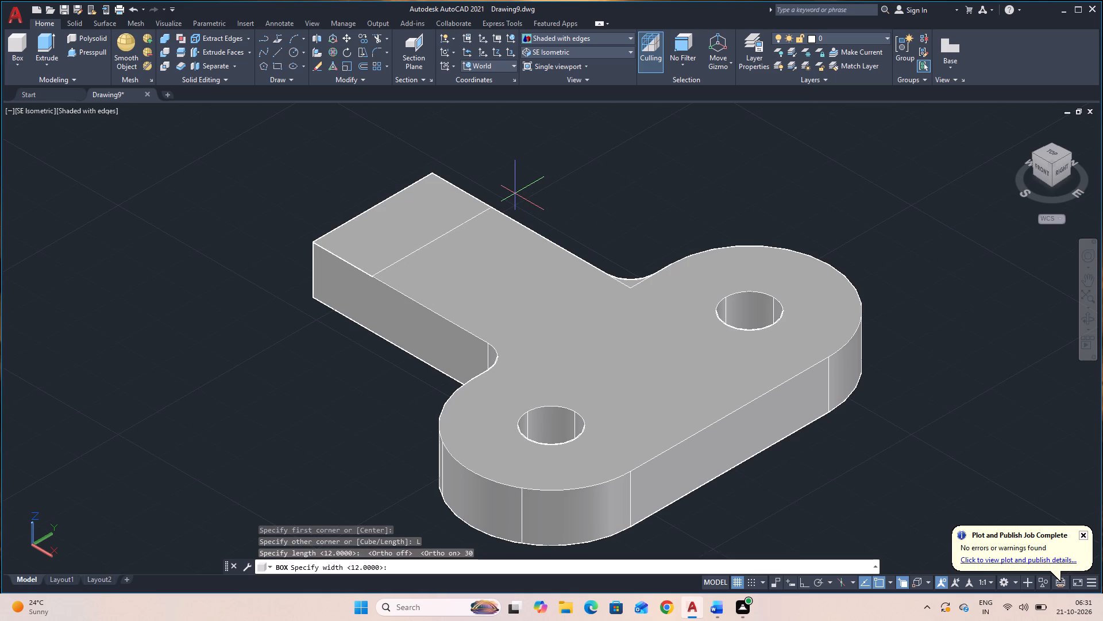
type("25")
key("Return")
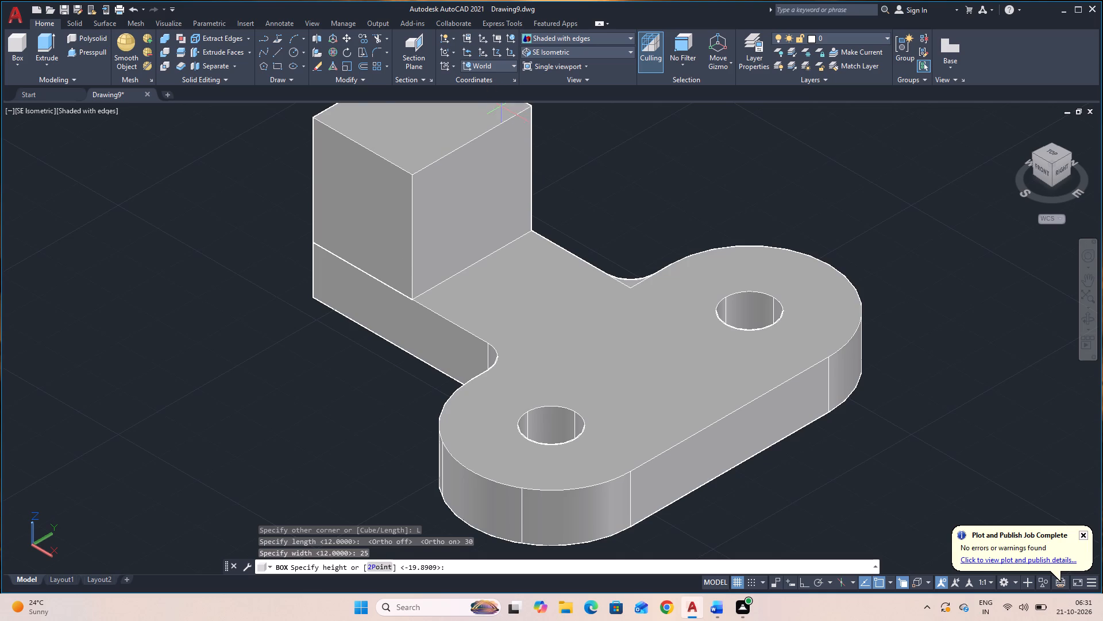
scroll(493, 157, "down", 2)
middle_click_drag(494, 153, 494, 326)
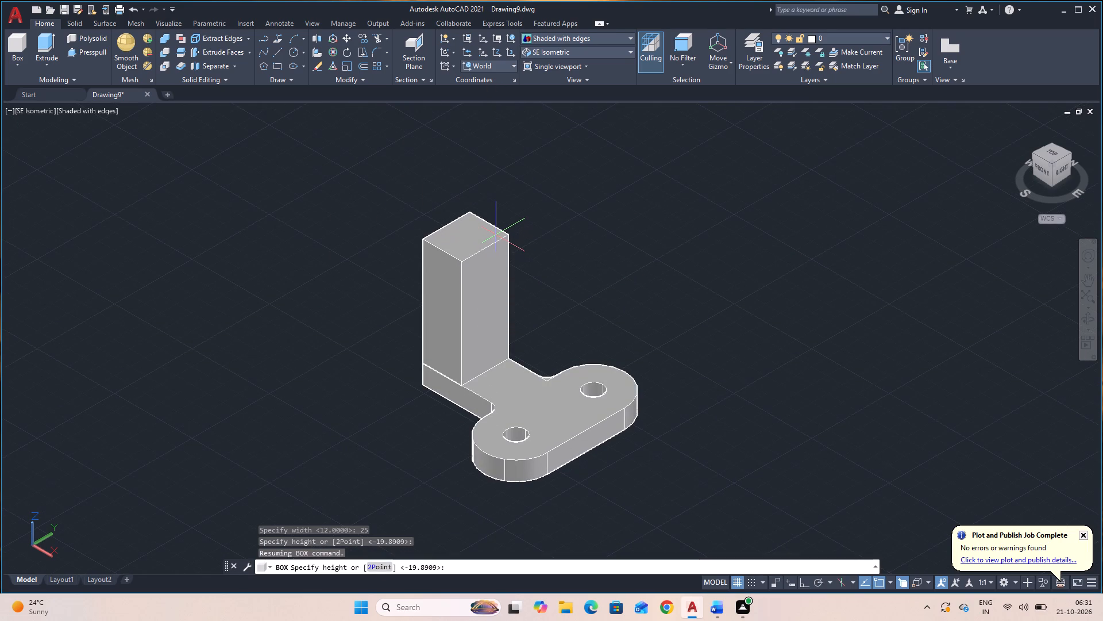
type("60")
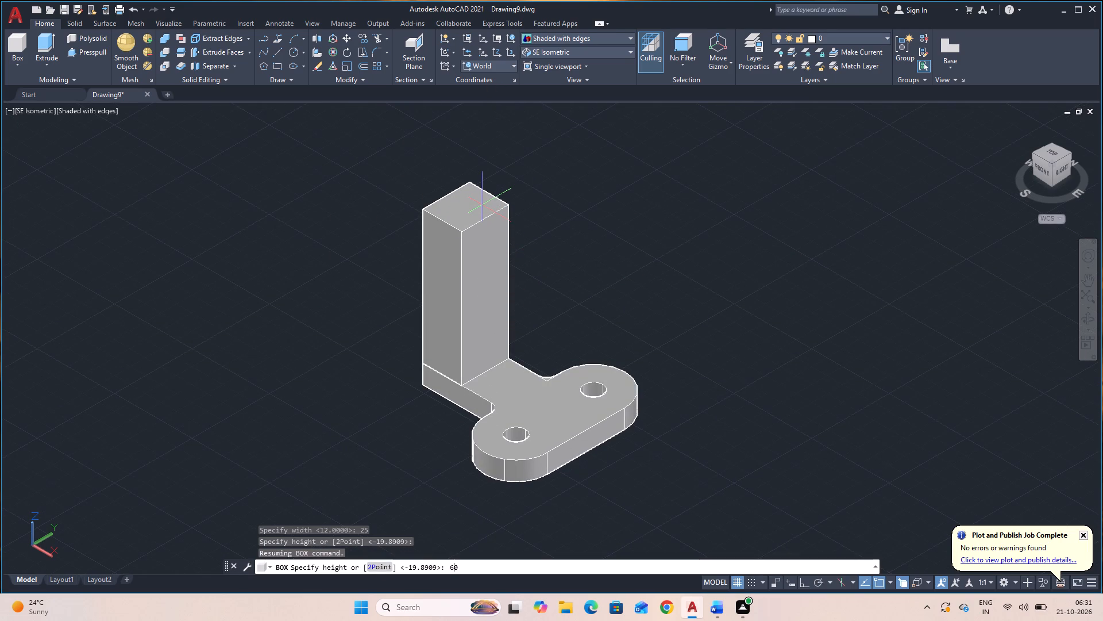
key("Return")
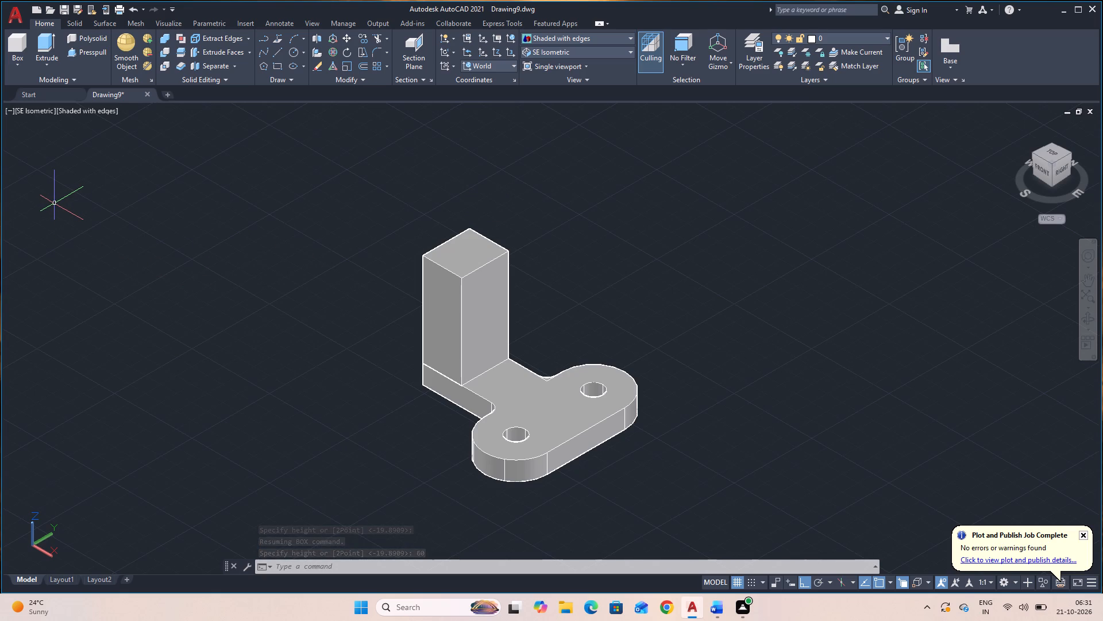
Add a horizontal cylinder of radius 25 centred on the upright box's top outer corner, with its axis endpoint 30 along the box's 30-long edge.
left_click(17, 64)
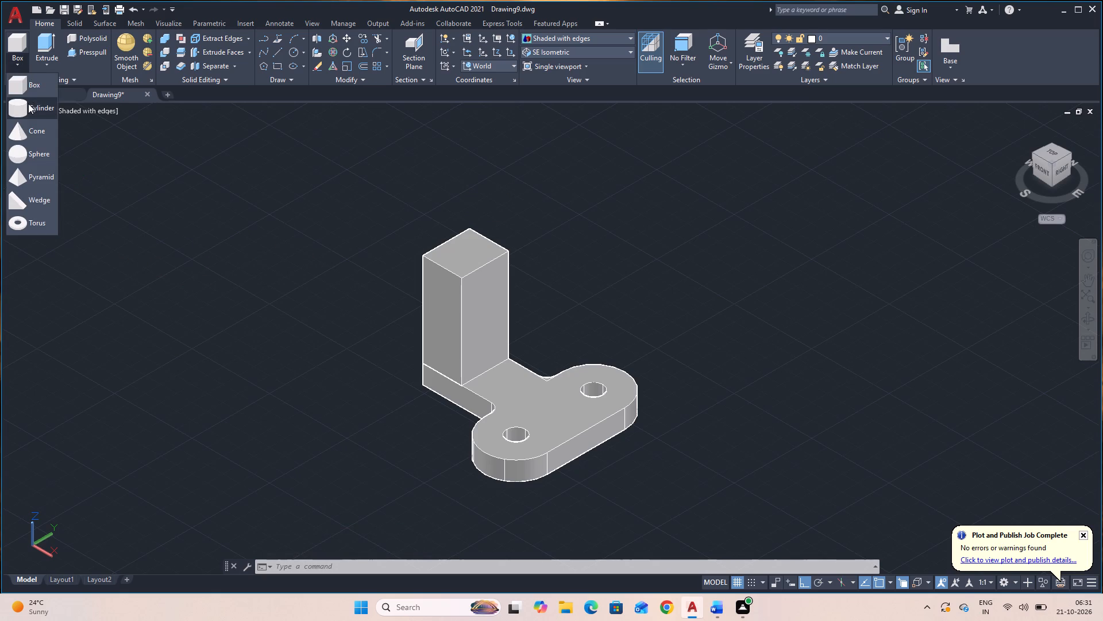
left_click(36, 111)
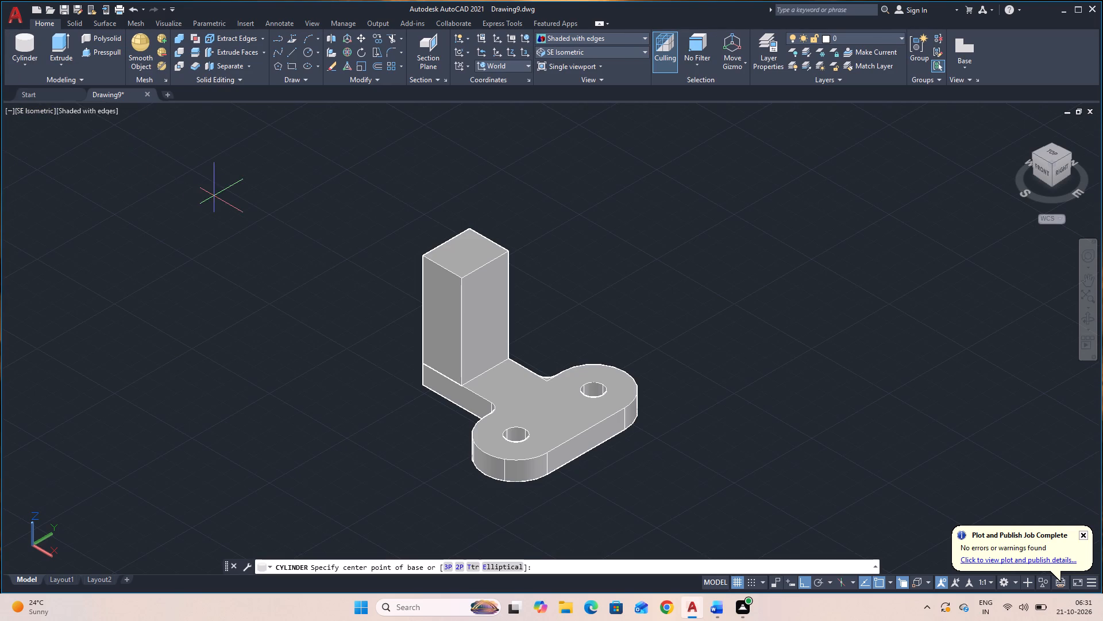
left_click(426, 254)
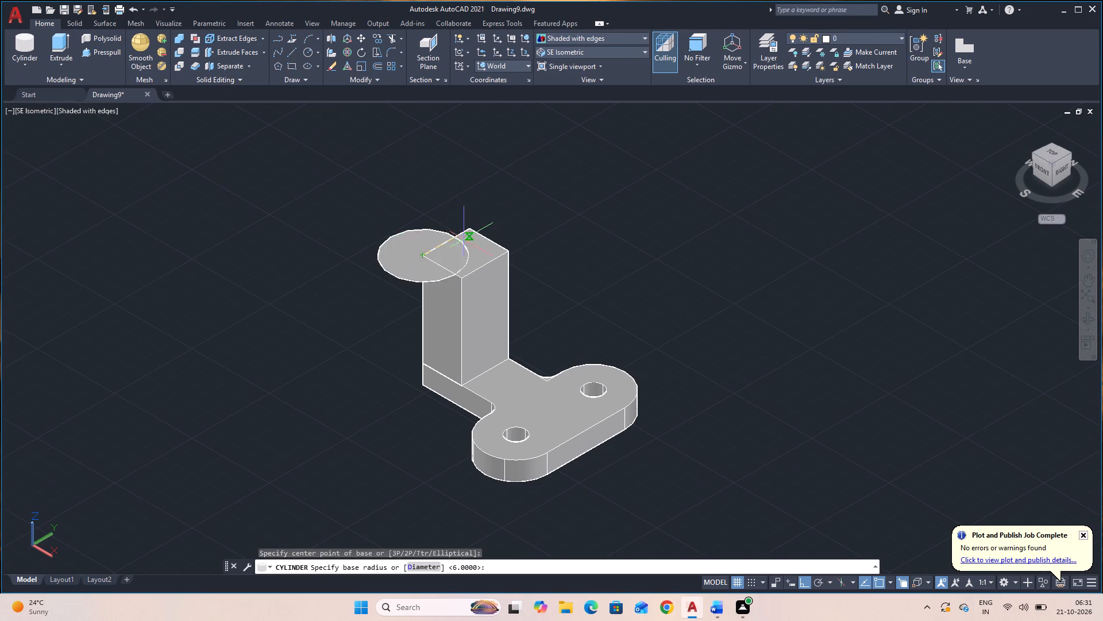
type("25")
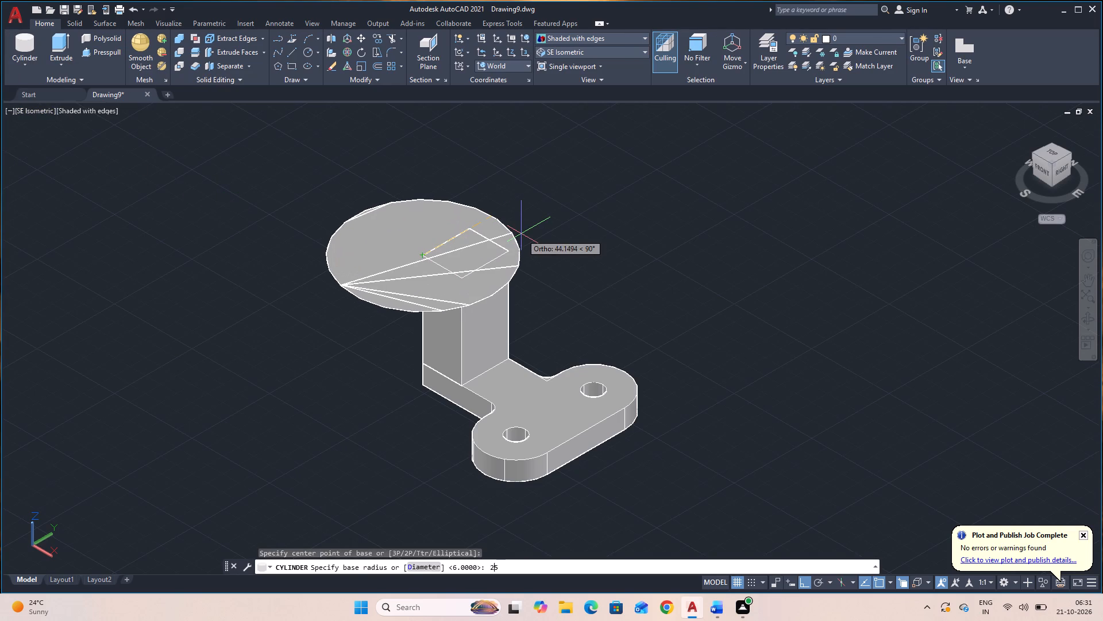
key("Return")
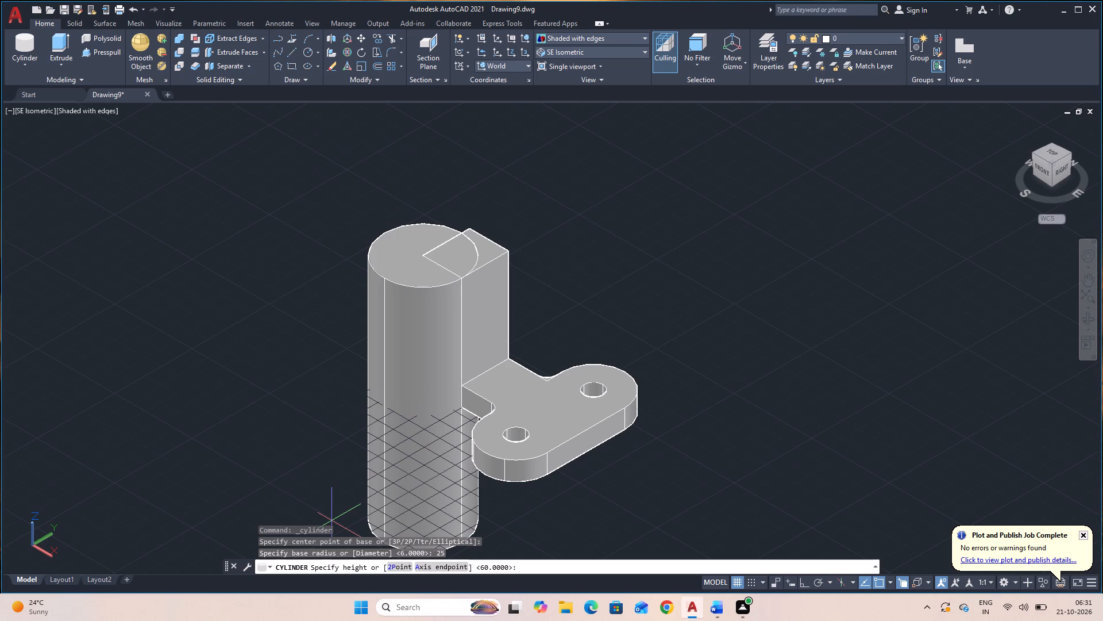
left_click(437, 567)
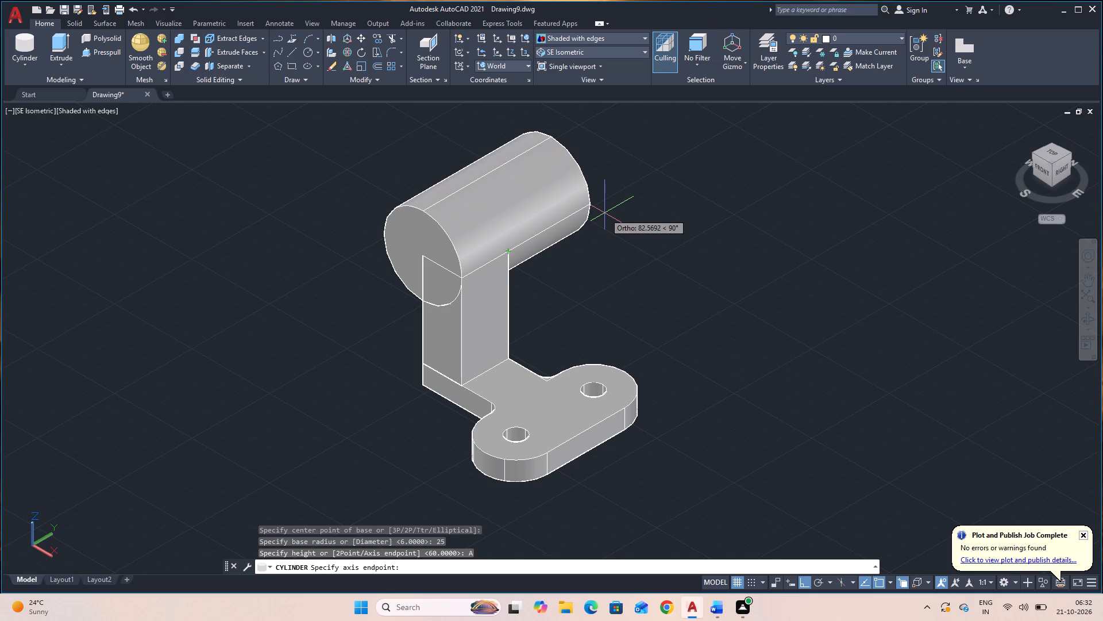
type("30")
key("Return")
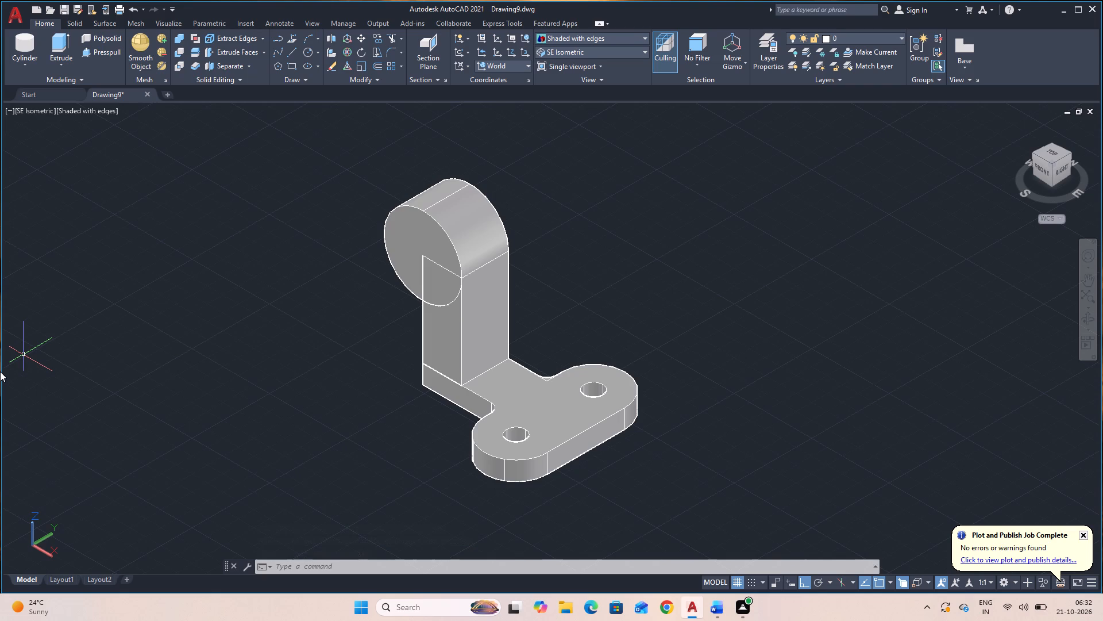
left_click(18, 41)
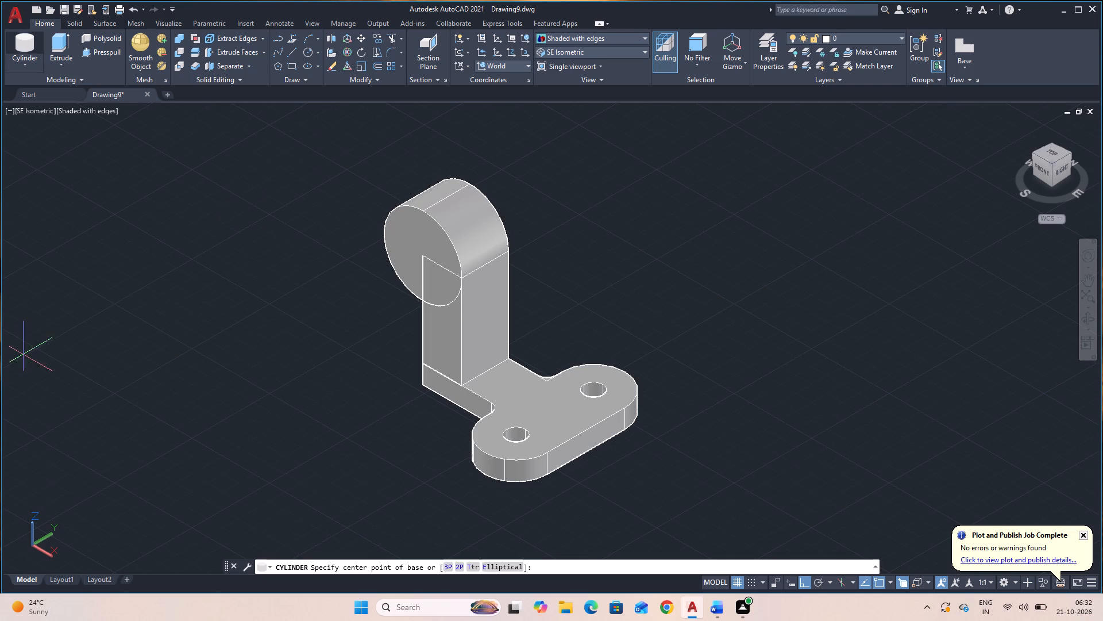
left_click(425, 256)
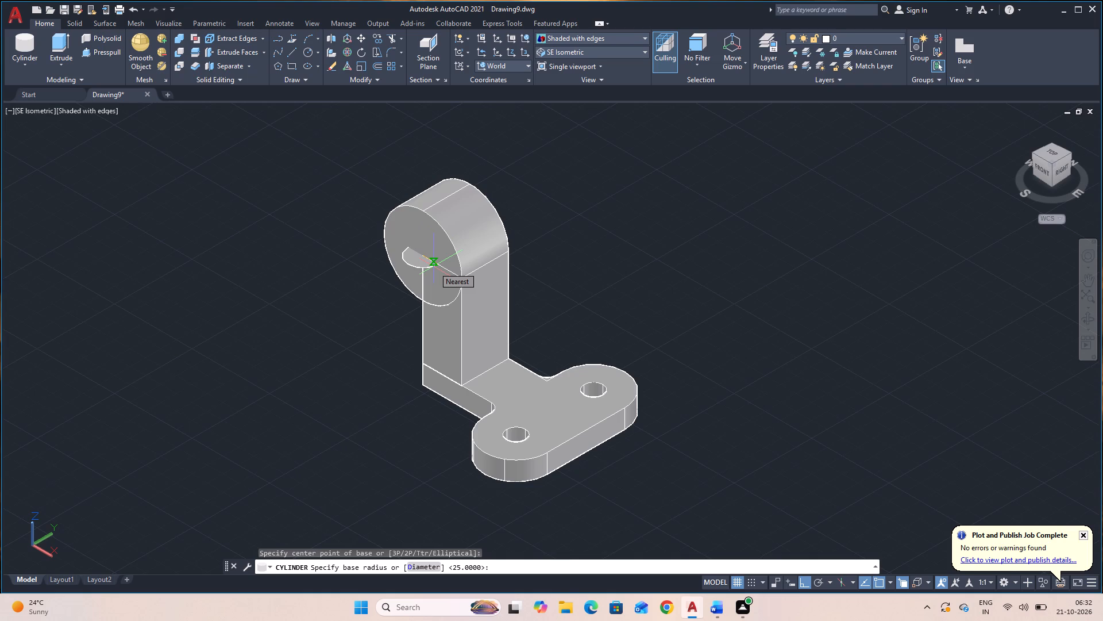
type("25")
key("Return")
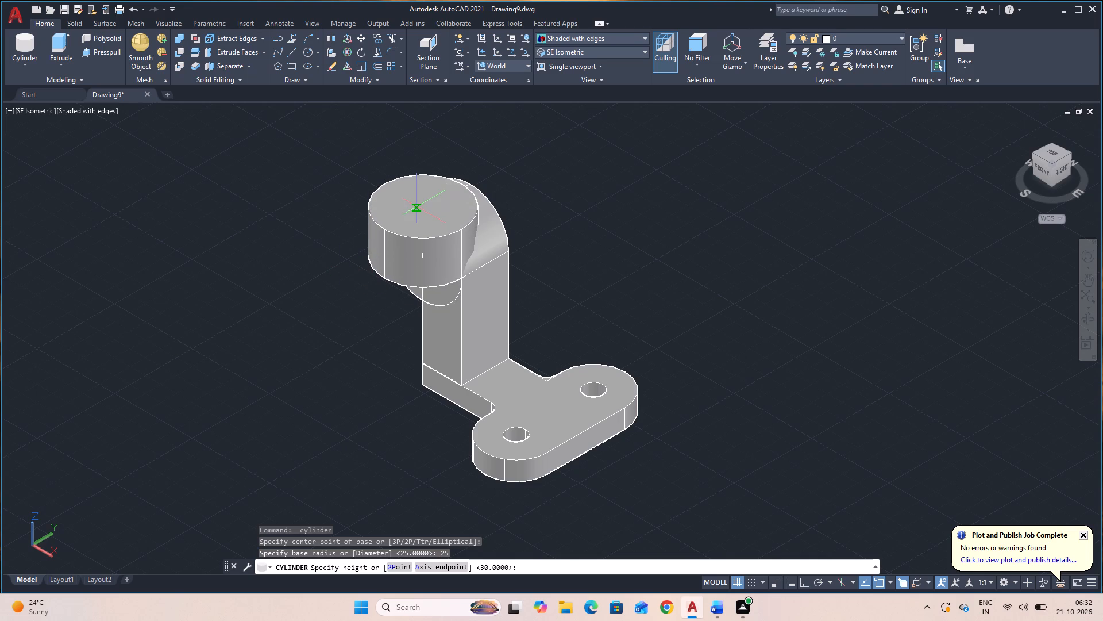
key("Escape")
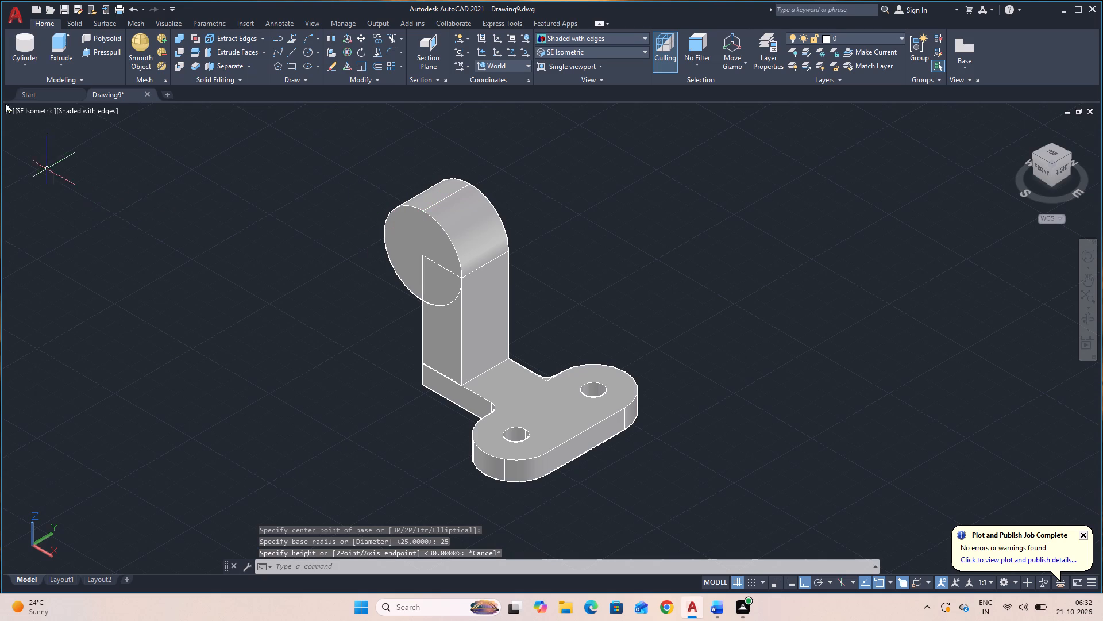
Add a horizontal cylinder of diameter 25 centred on the upright's round end face, with its axis endpoint 30 along the large cylinder's axis.
left_click(30, 48)
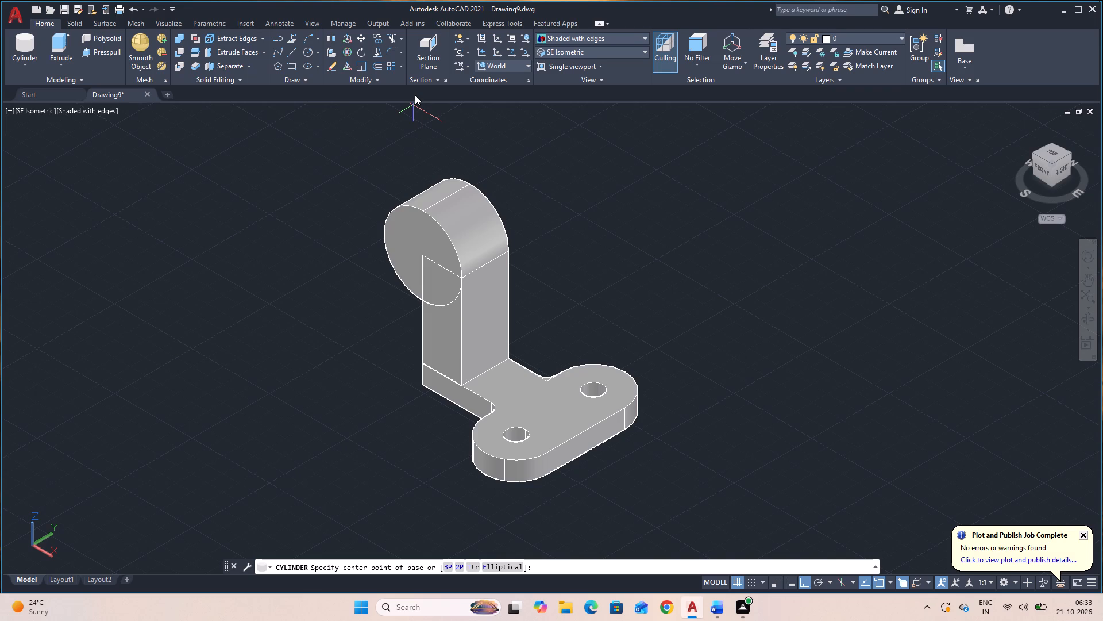
left_click(25, 46)
type("D")
key("space")
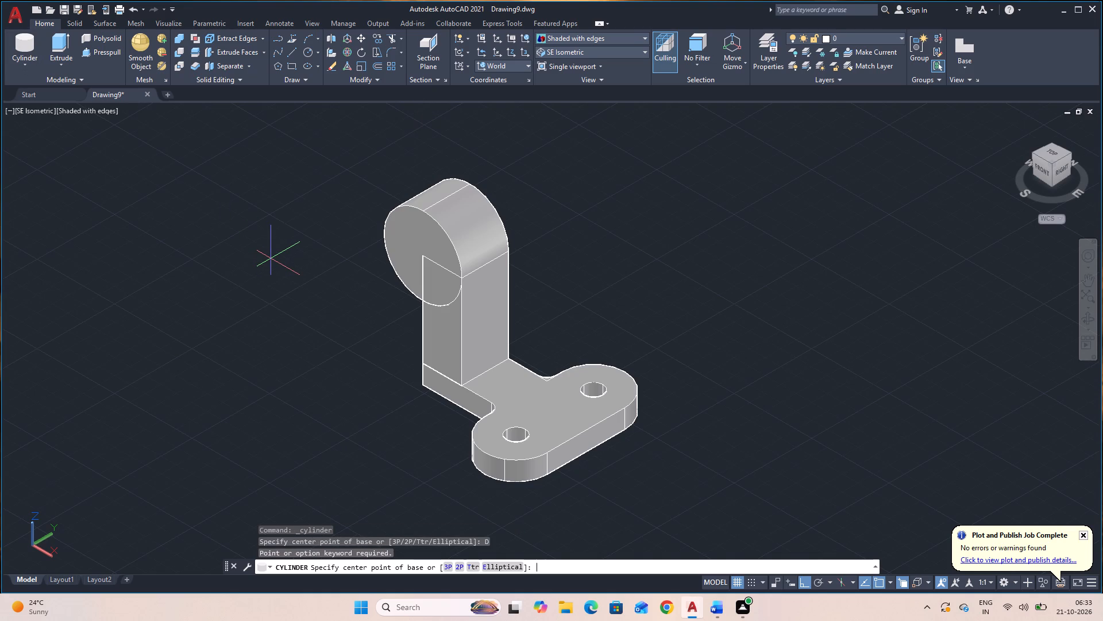
left_click(422, 257)
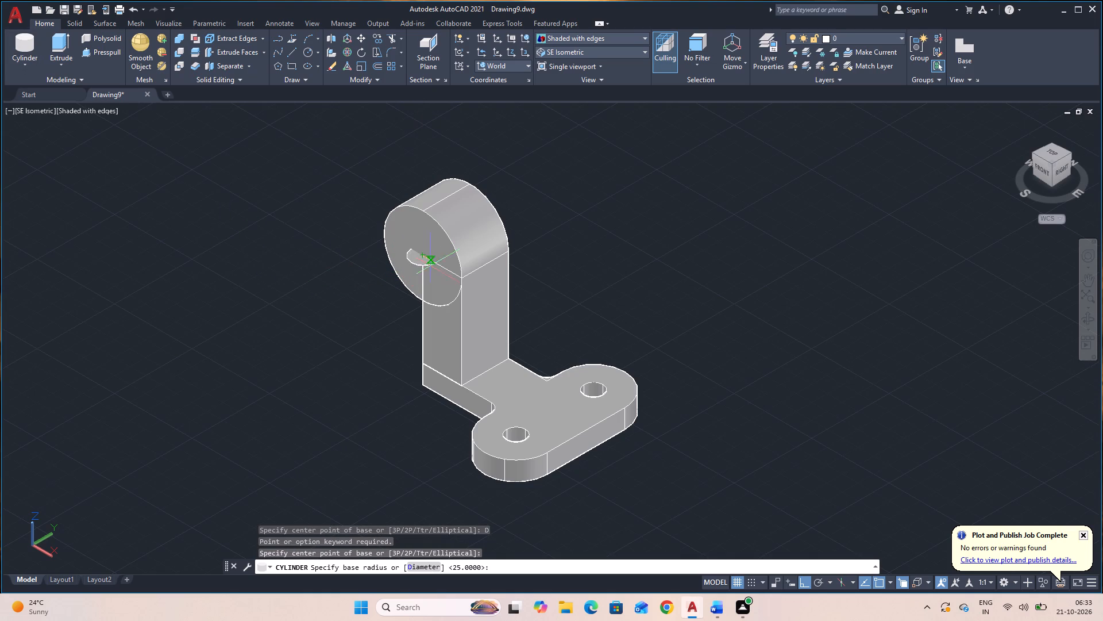
type("D")
key("space")
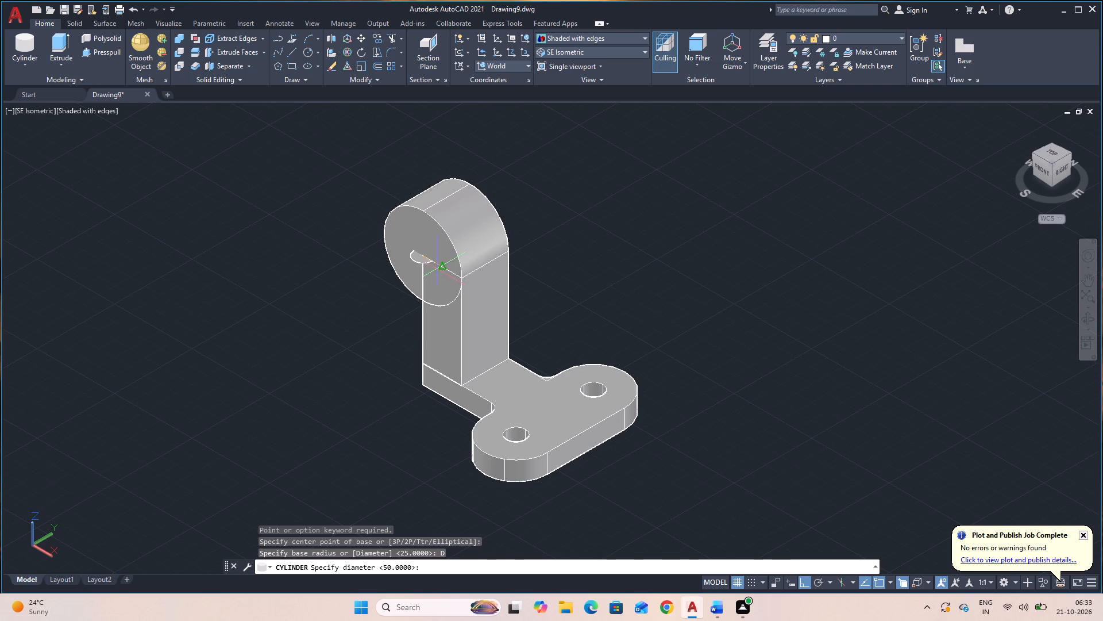
type("25")
key("Return")
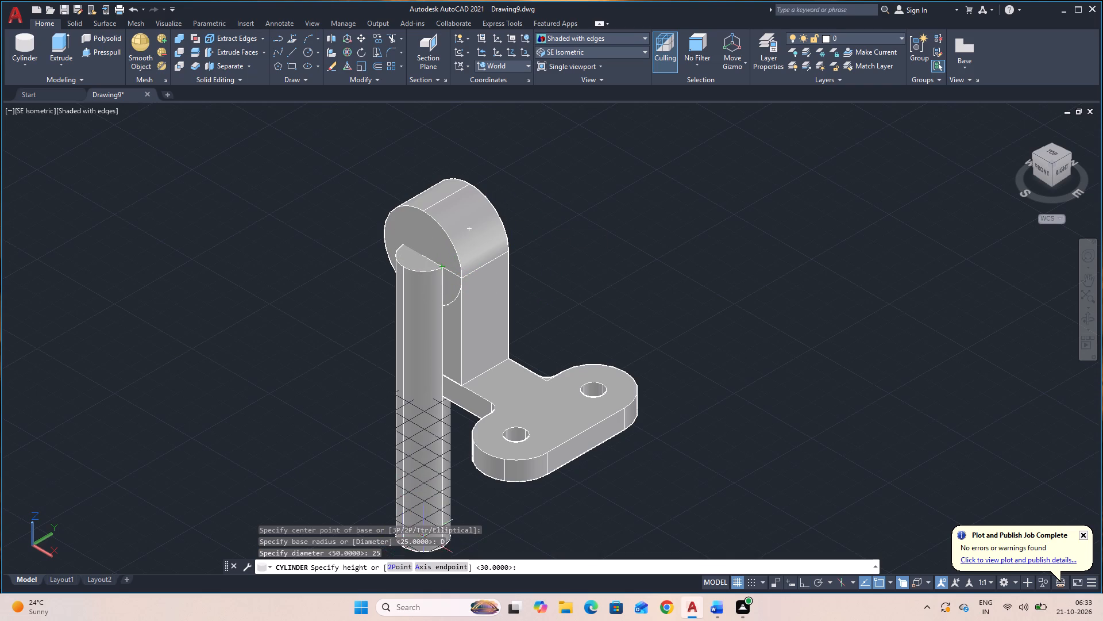
left_click(436, 569)
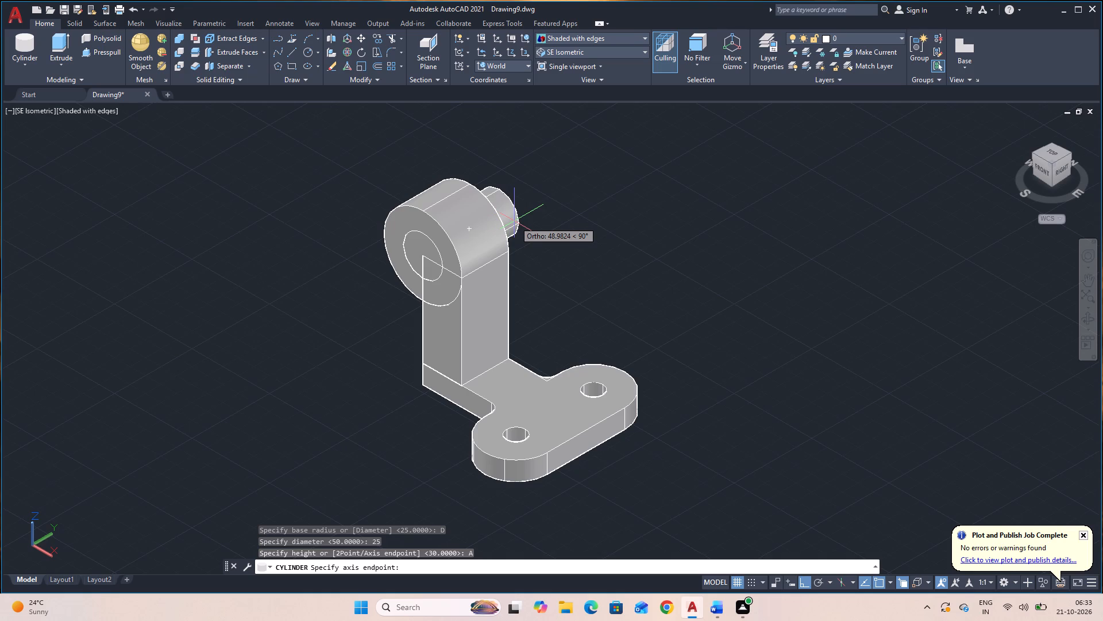
key("Return")
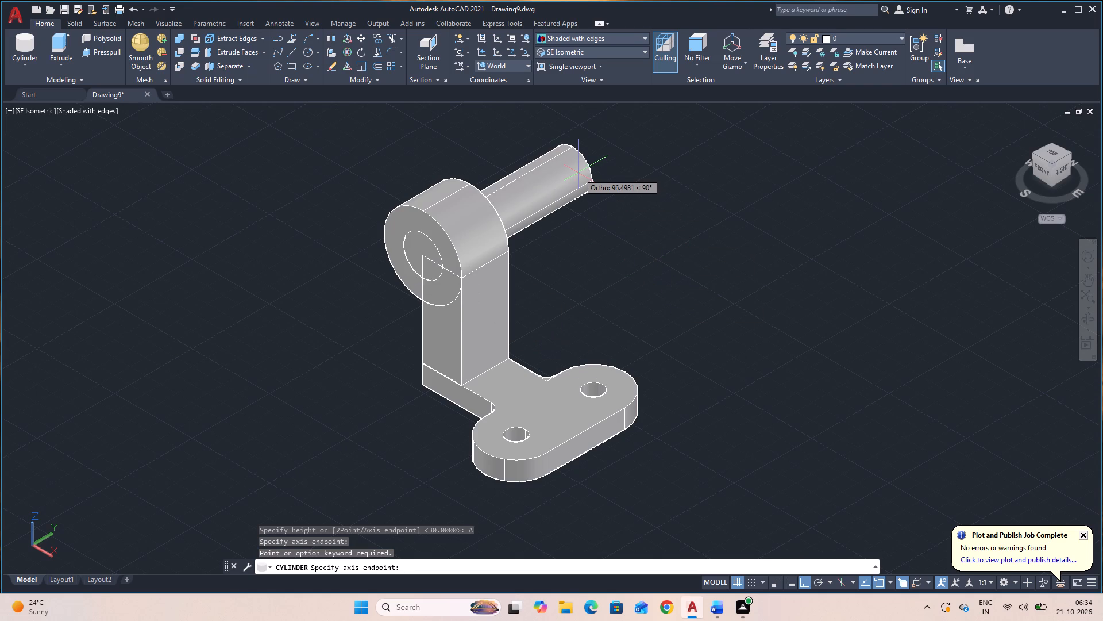
key("Return")
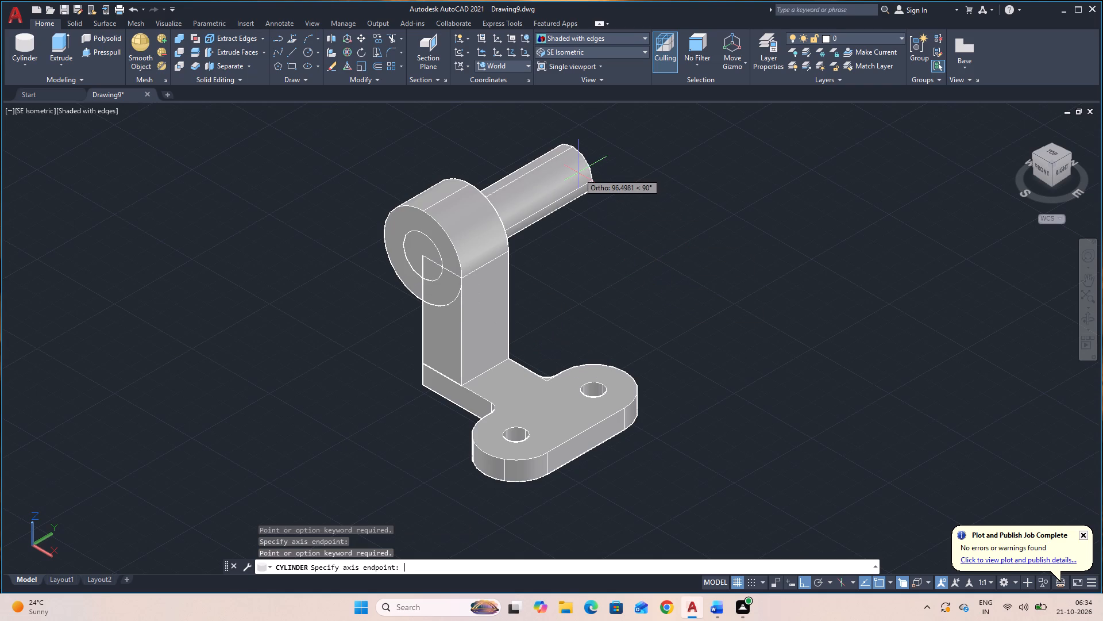
type("30")
key("Return")
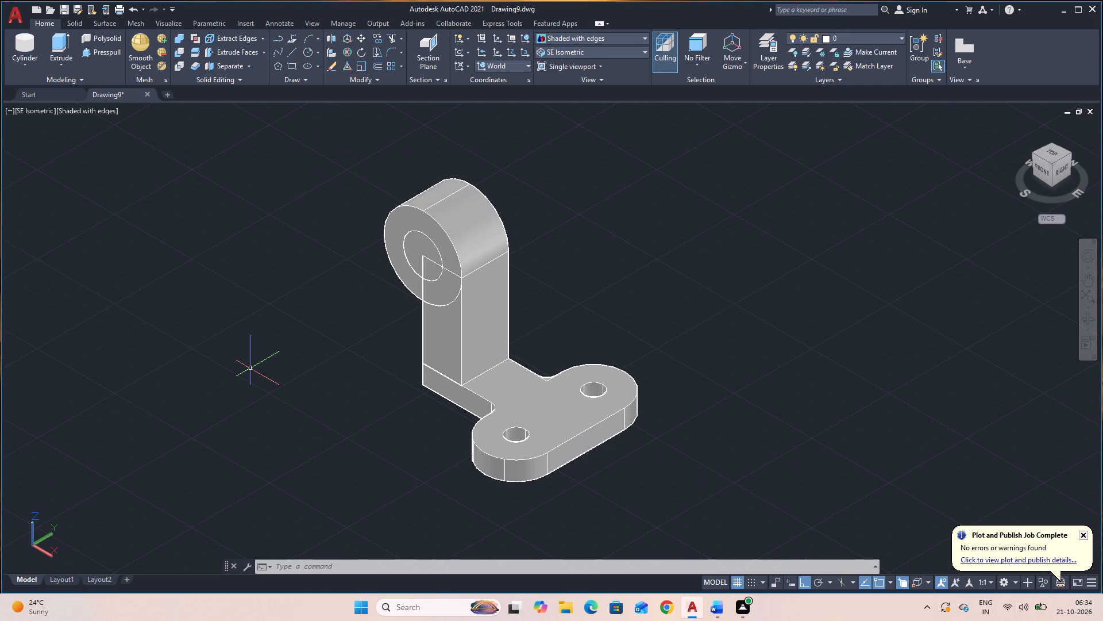
Subtract the diameter 25 cylinder from the plate, upright box and large cylinder together, making one solid with a through hole.
type("SU")
key("space")
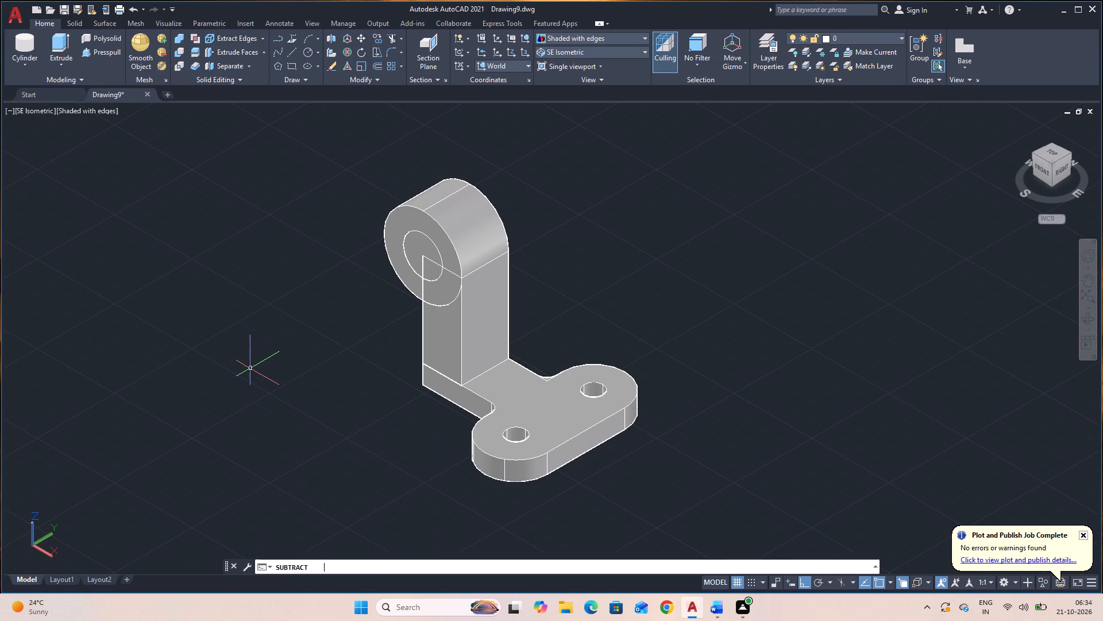
left_click(550, 423)
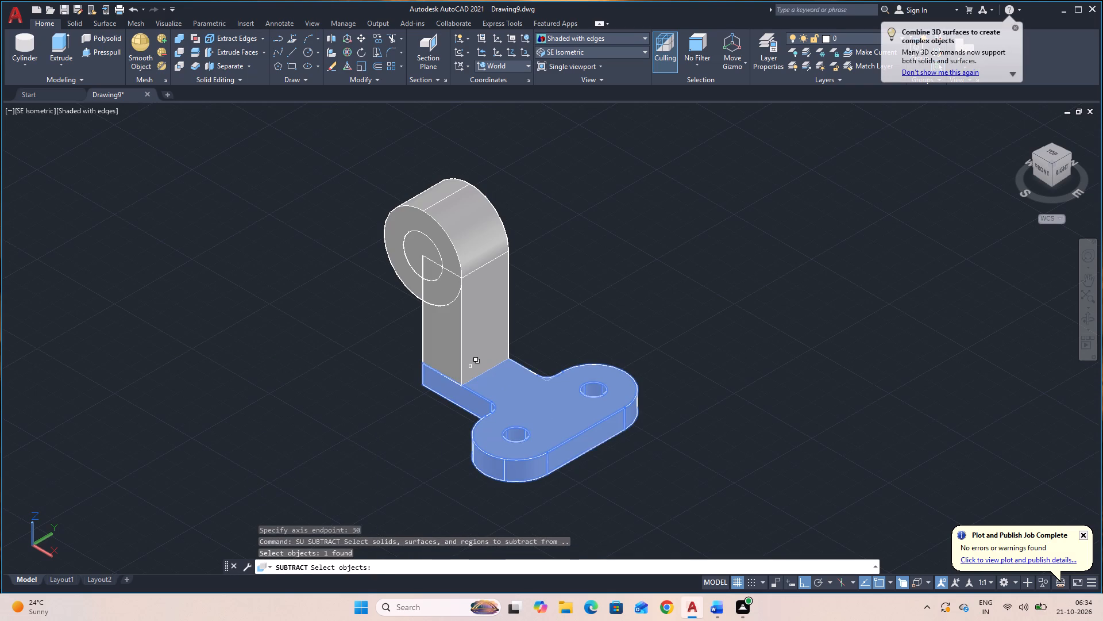
left_click(458, 353)
left_click(464, 231)
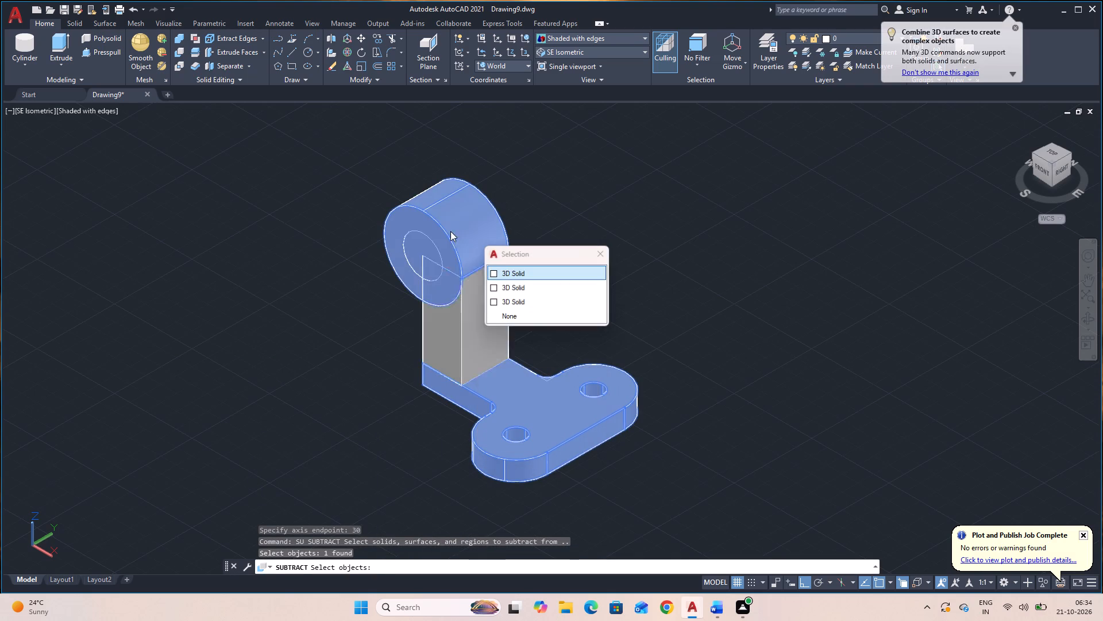
key("space")
key("space")
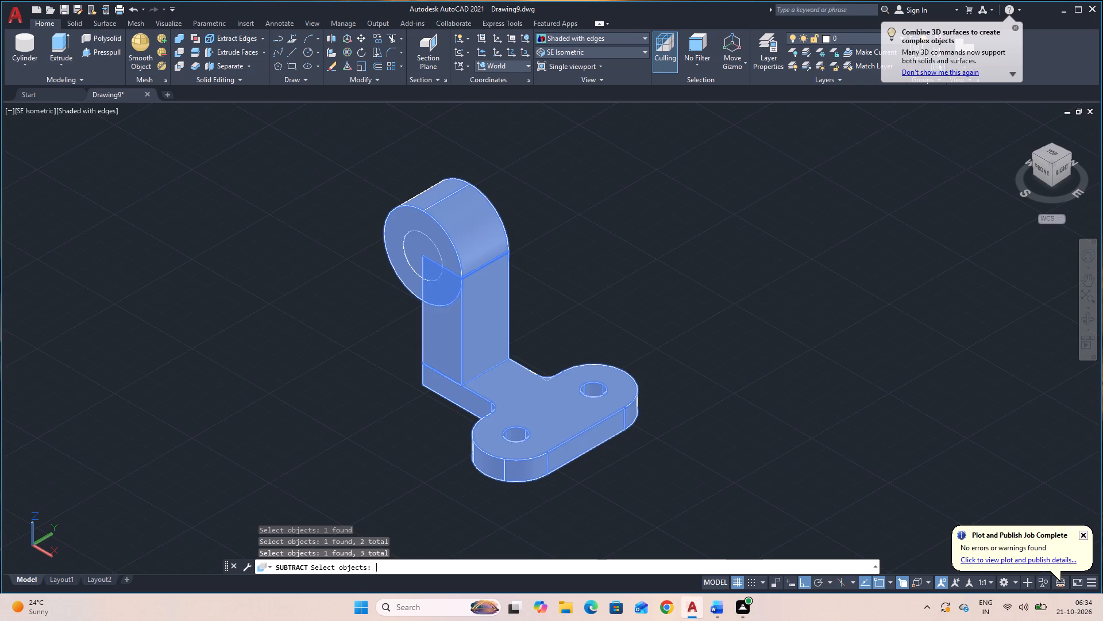
left_click(420, 250)
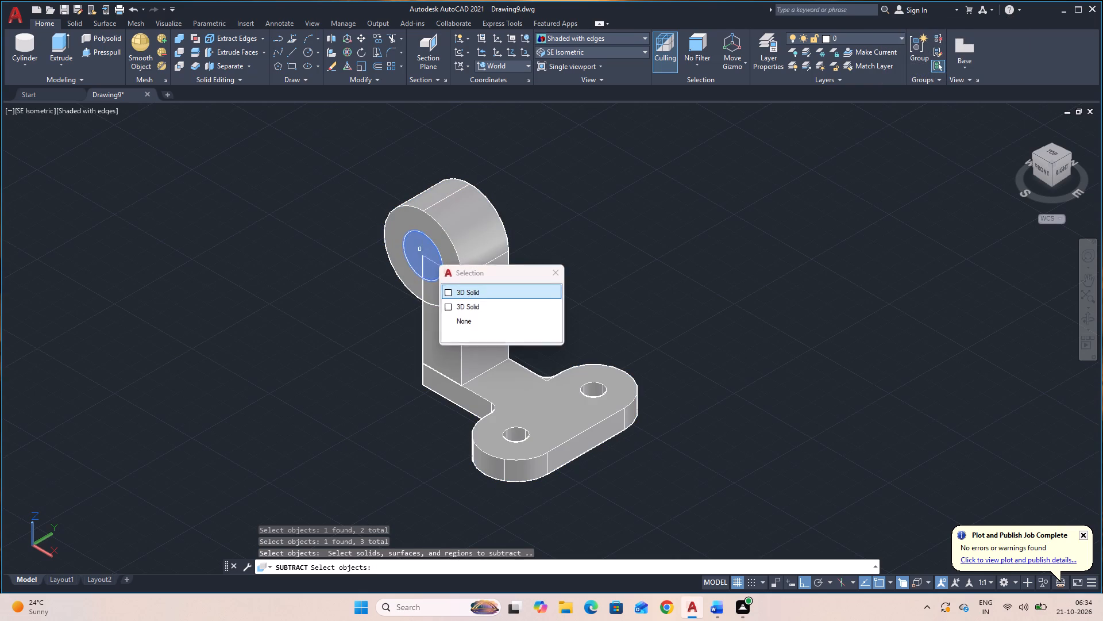
key("space")
key("space")
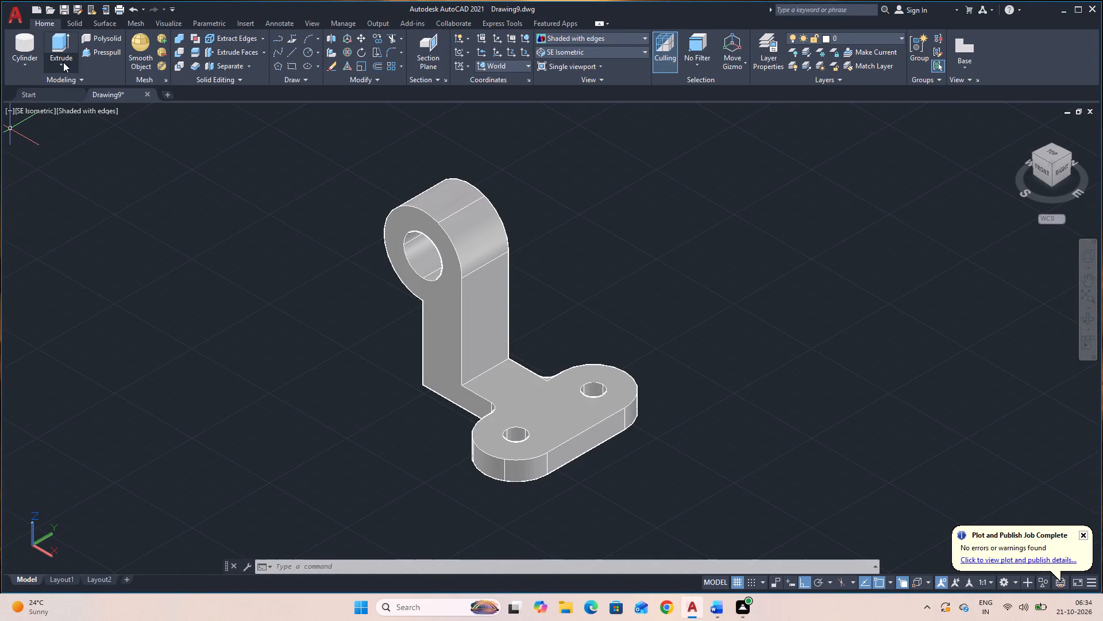
Draw a line triangle from the midpoint of the plate's straight top edge to the midpoint of the upright's base edge, up 48, and back.
left_click(287, 55)
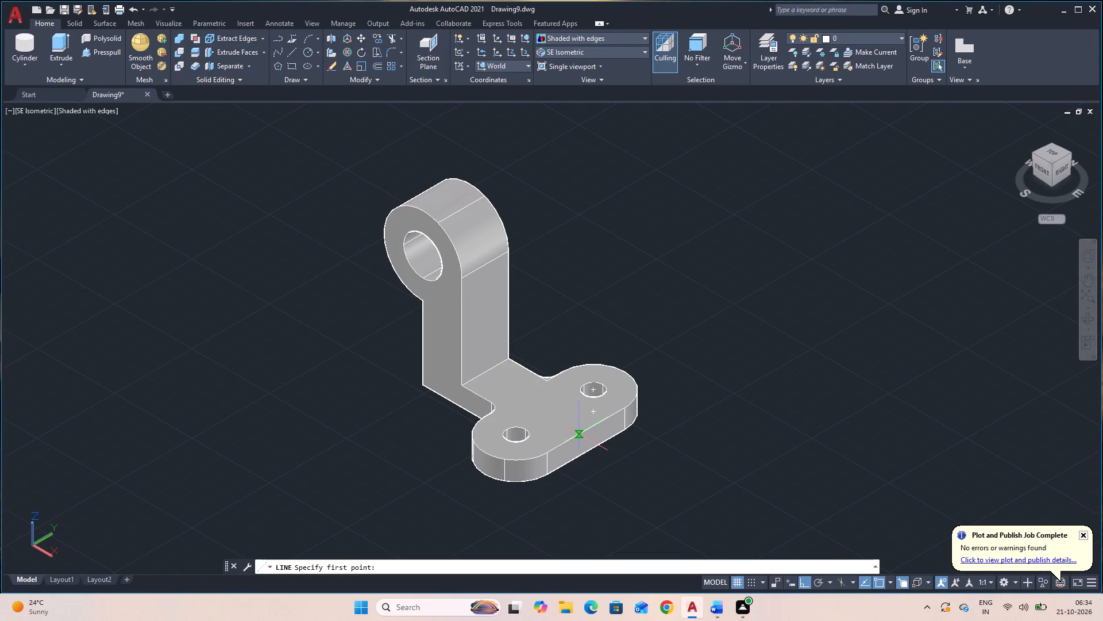
left_click(584, 432)
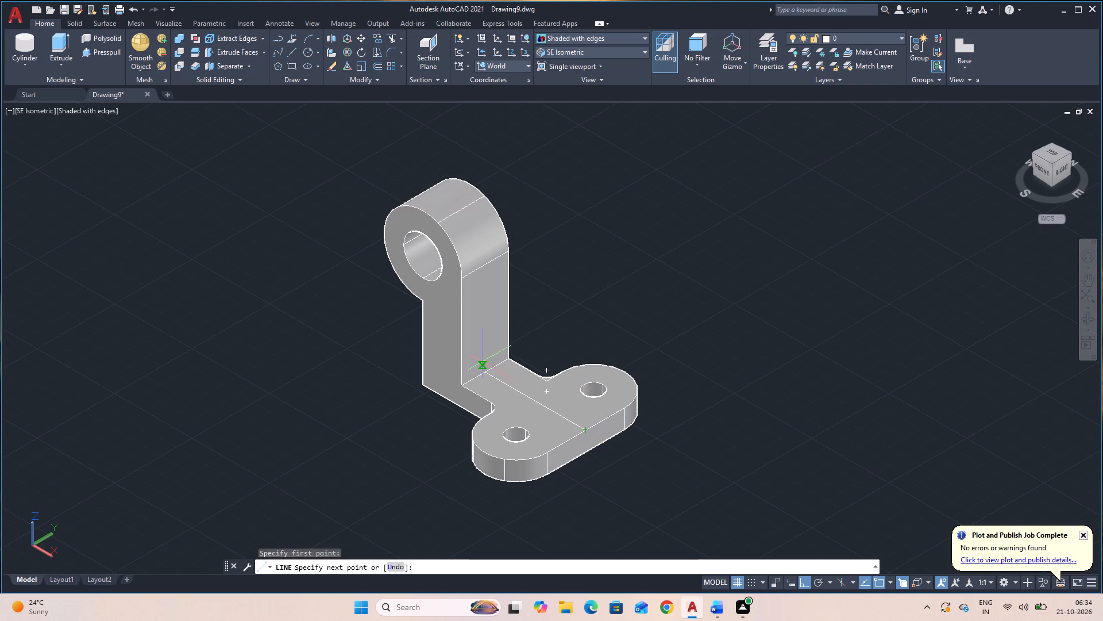
left_click(487, 369)
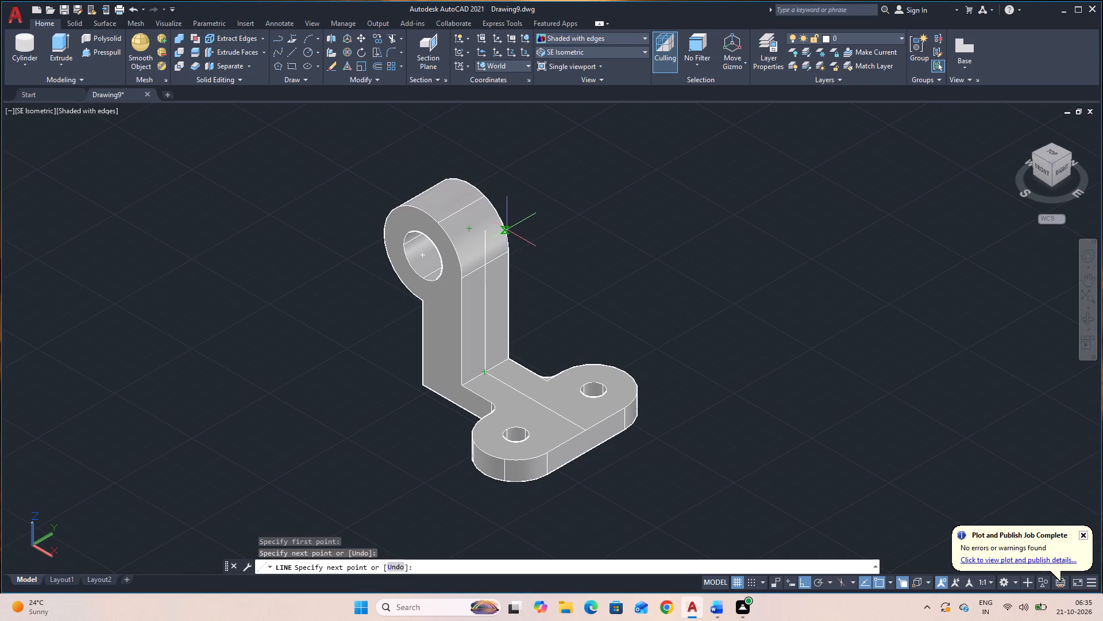
type("48")
key("Return")
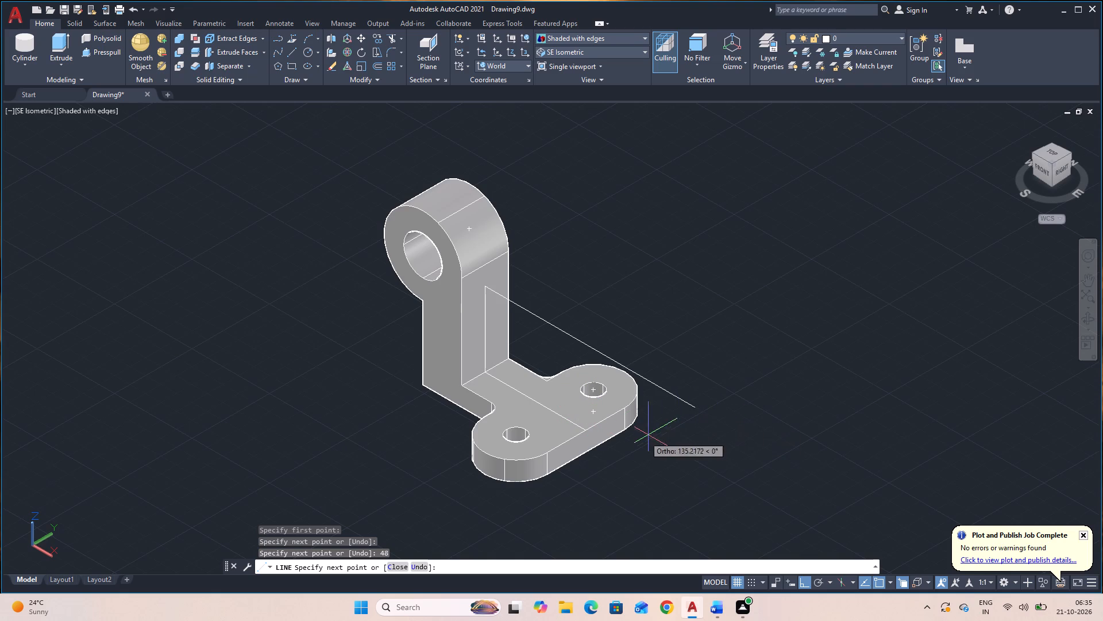
left_click(591, 431)
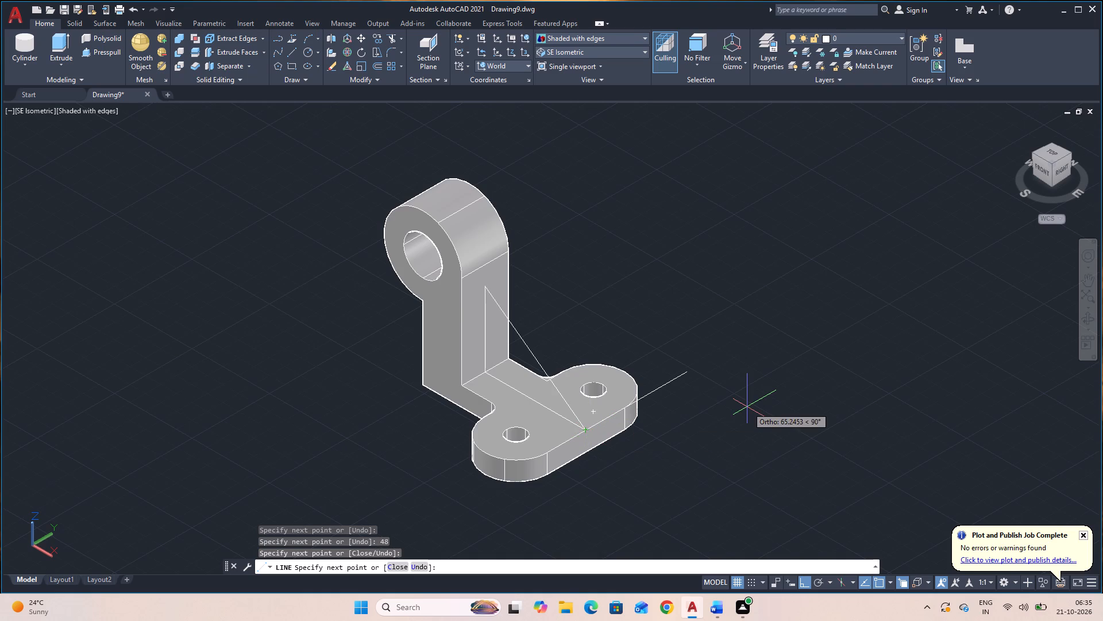
key("Escape")
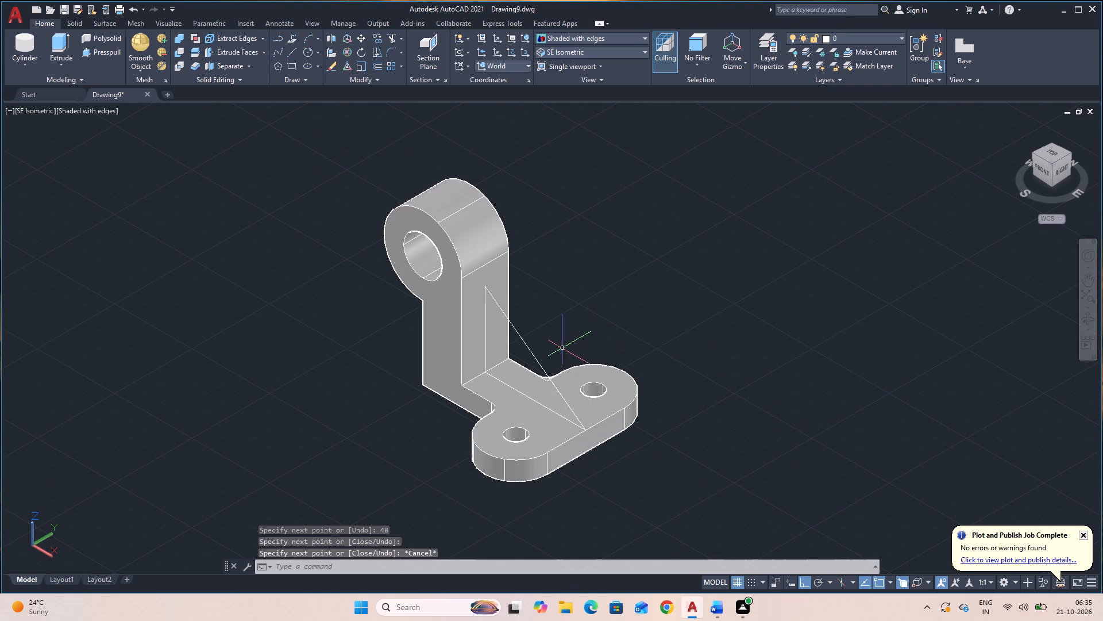
Move the three triangle lines off the bracket into empty space, using the triangle's corner on the plate edge as base point.
left_click(533, 354)
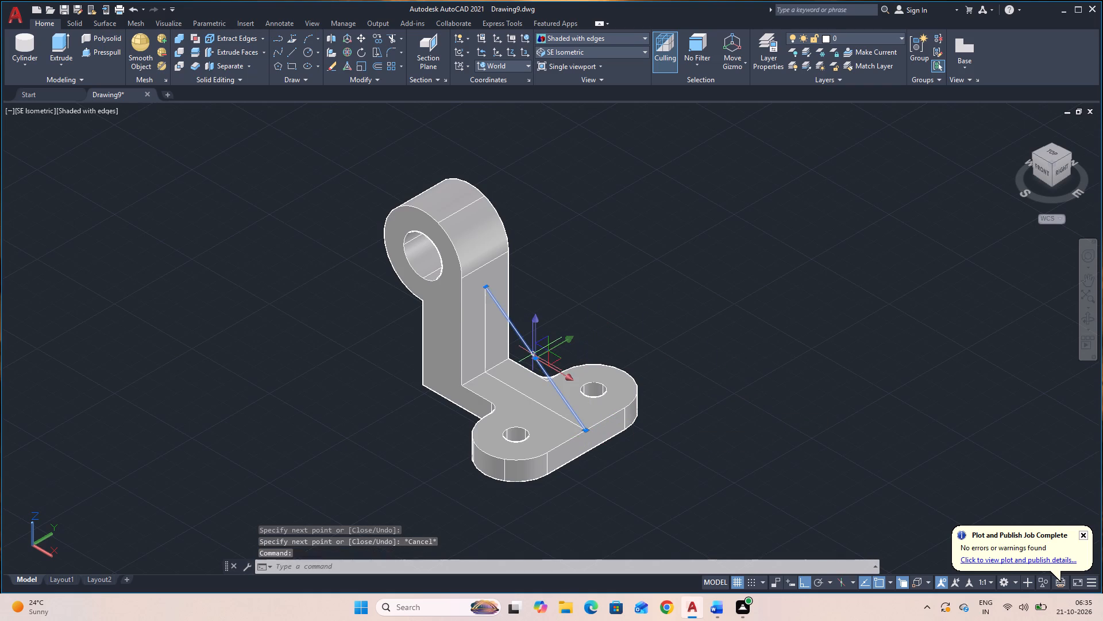
left_click(487, 354)
left_click(534, 408)
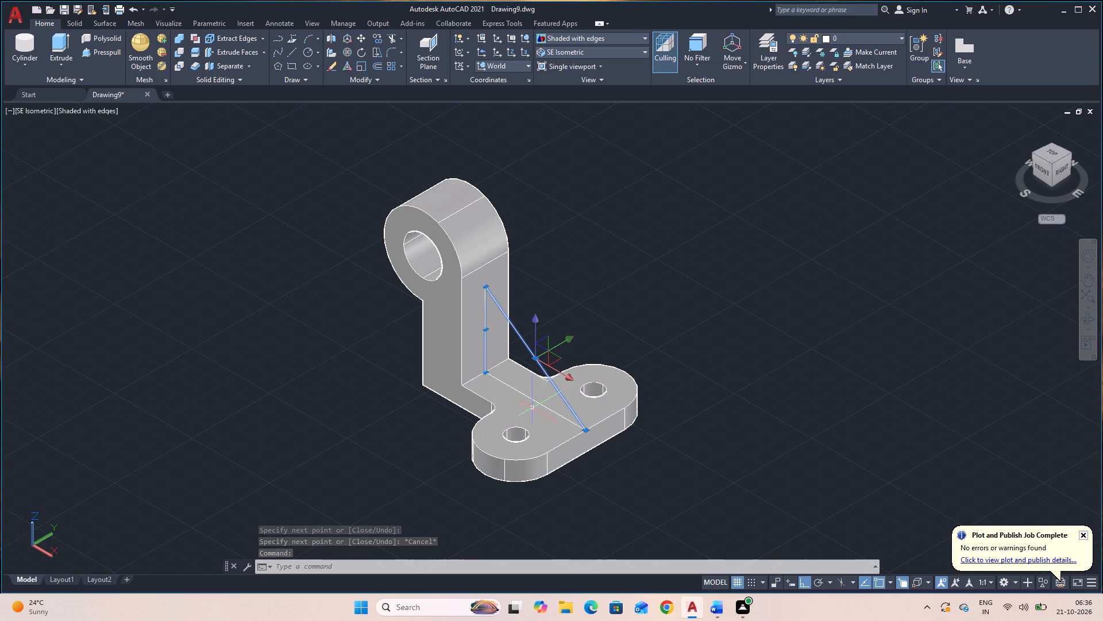
left_click(536, 402)
left_click(606, 454)
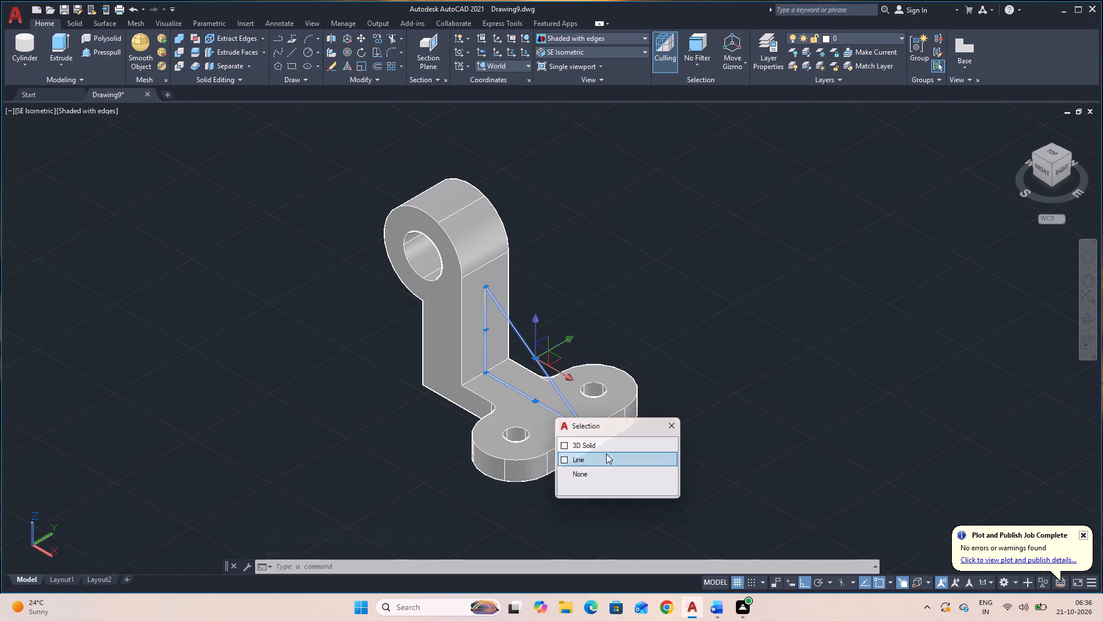
type("M")
key("space")
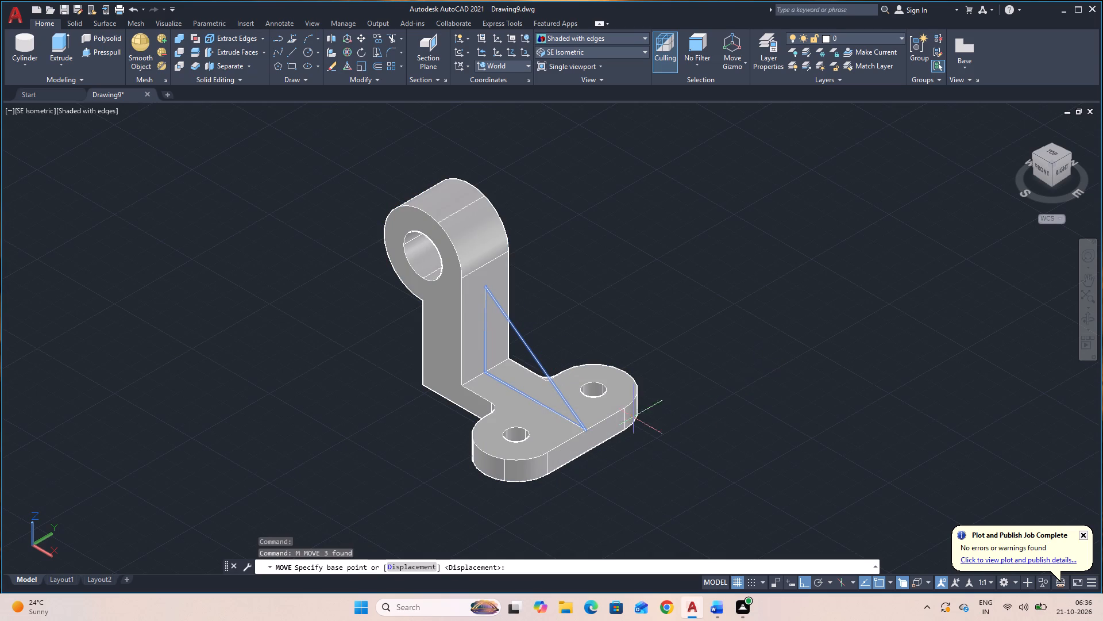
left_click(583, 431)
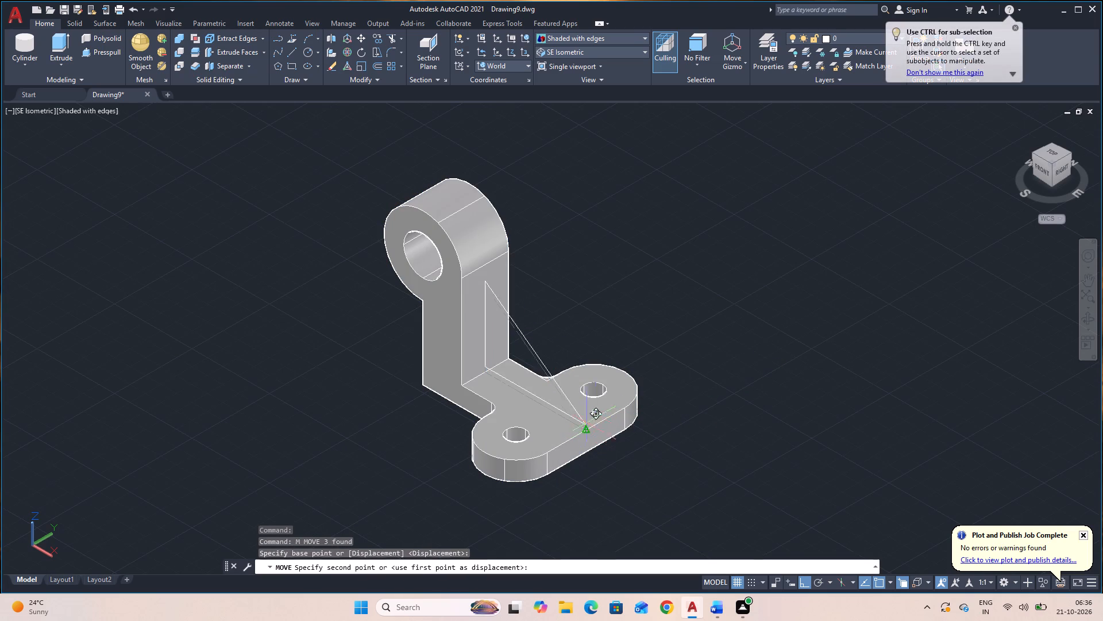
left_click(840, 321)
Join the three moved triangle lines into a single polyline.
left_click_drag(857, 343, 857, 335)
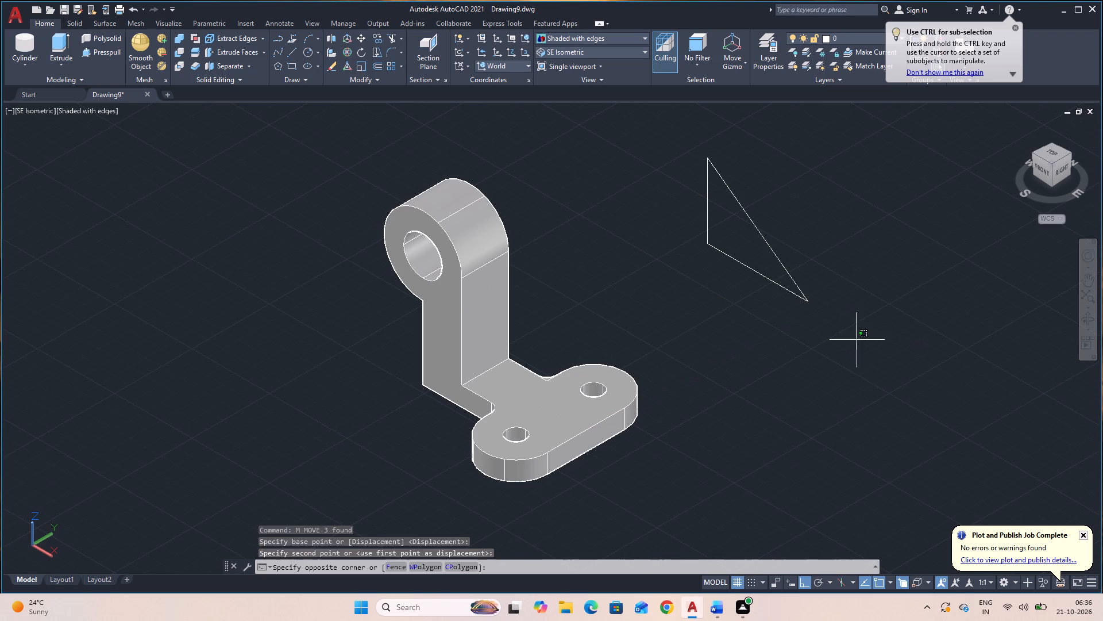
left_click(662, 133)
type("J")
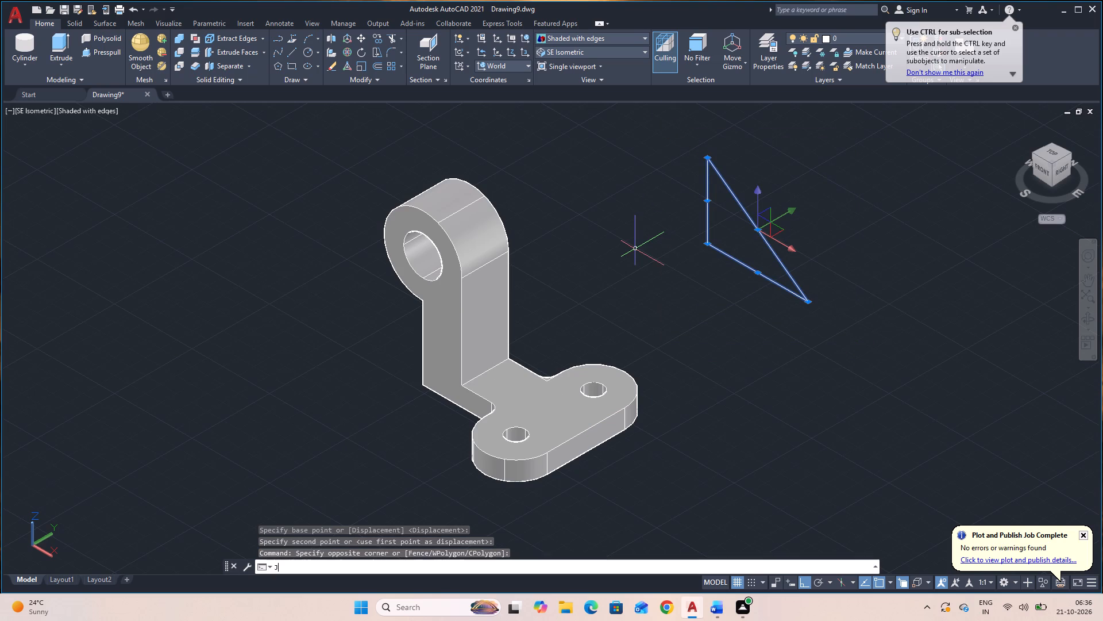
key("space")
Presspull the closed triangle polyline by 10 to form a solid triangular rib.
left_click_drag(93, 54, 133, 85)
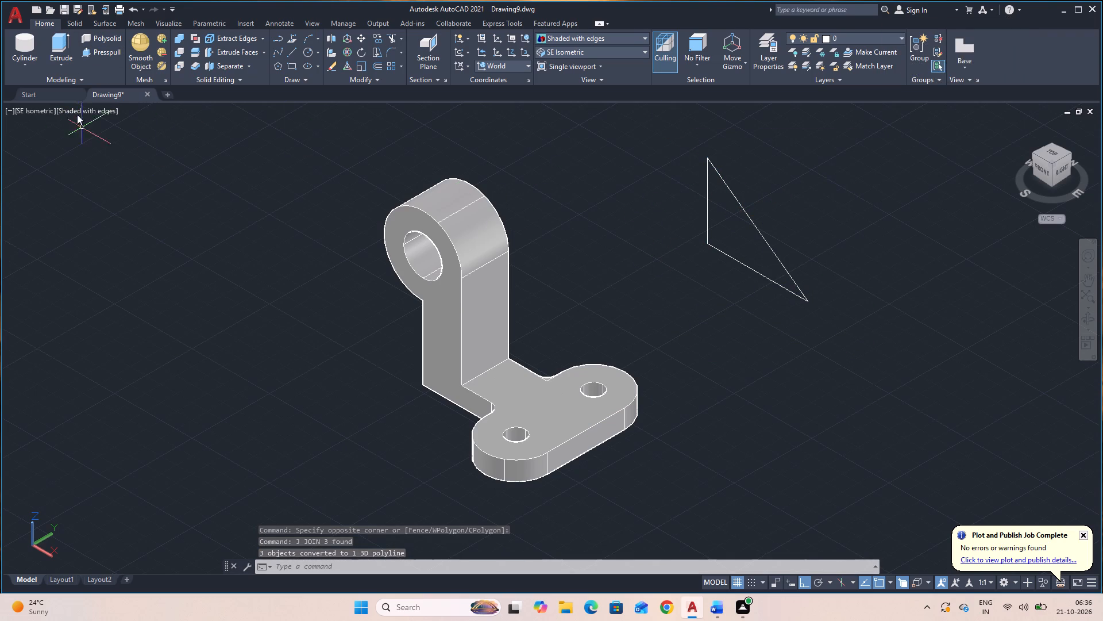
left_click(99, 46)
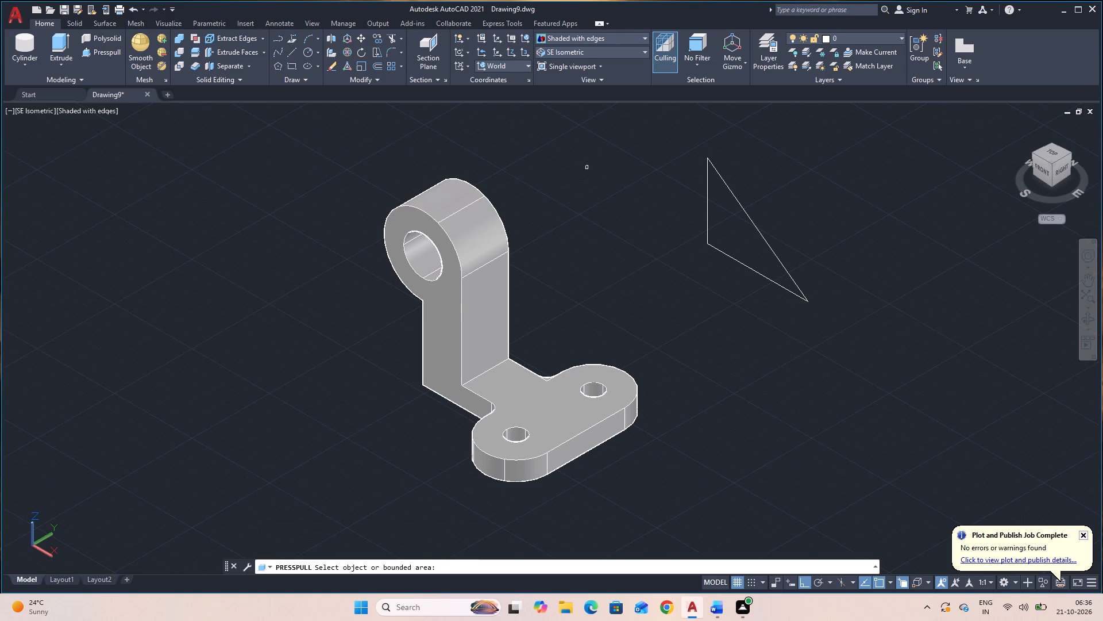
left_click(745, 210)
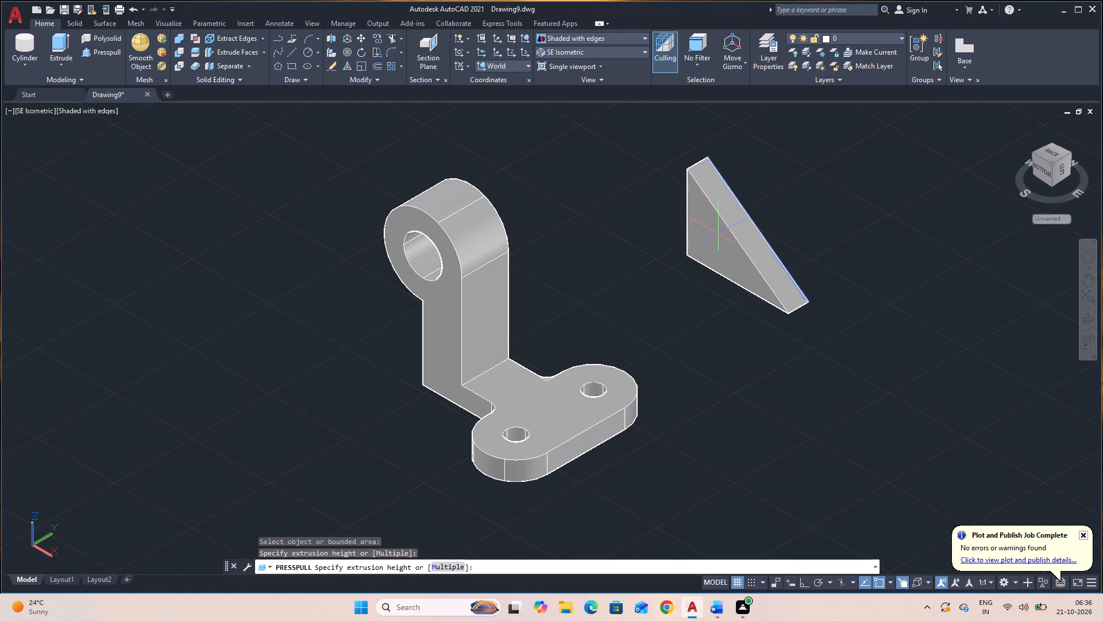
type("10")
key("Return")
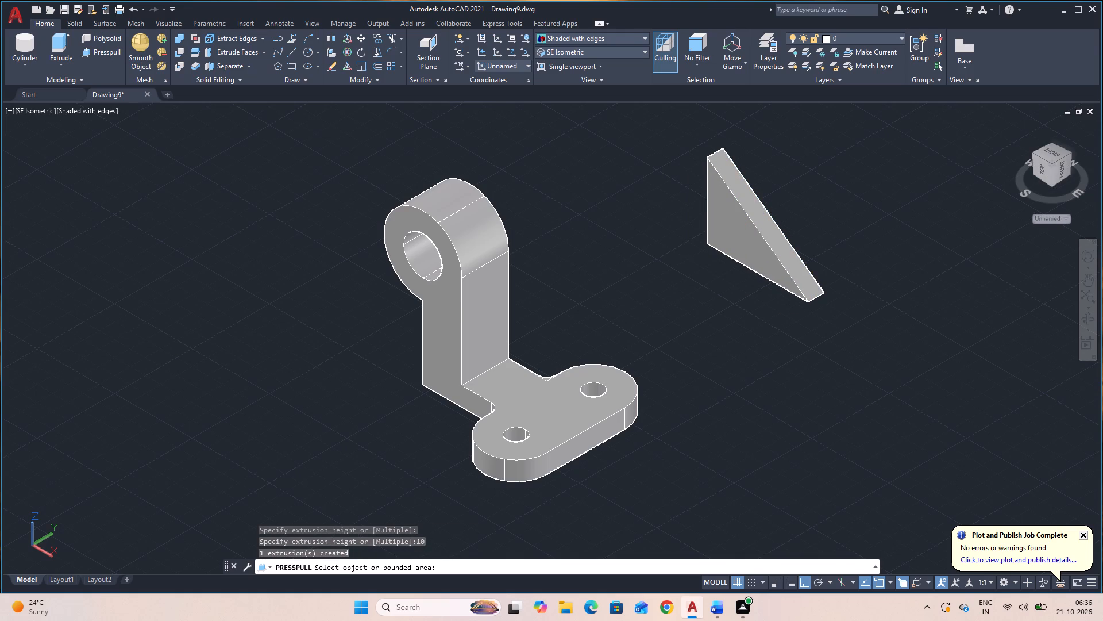
key("Escape")
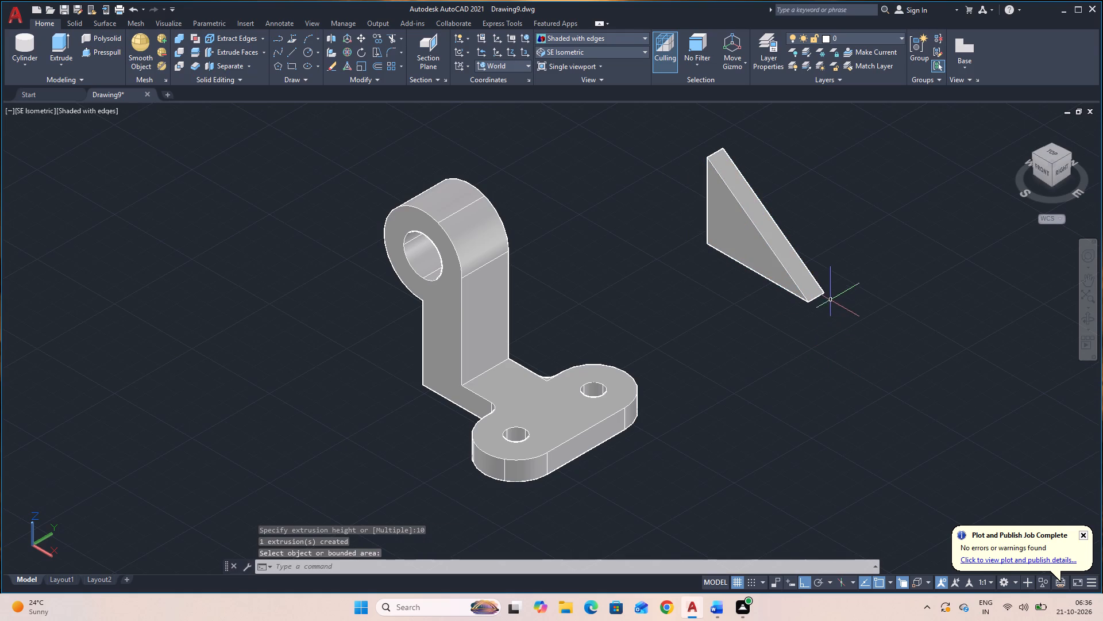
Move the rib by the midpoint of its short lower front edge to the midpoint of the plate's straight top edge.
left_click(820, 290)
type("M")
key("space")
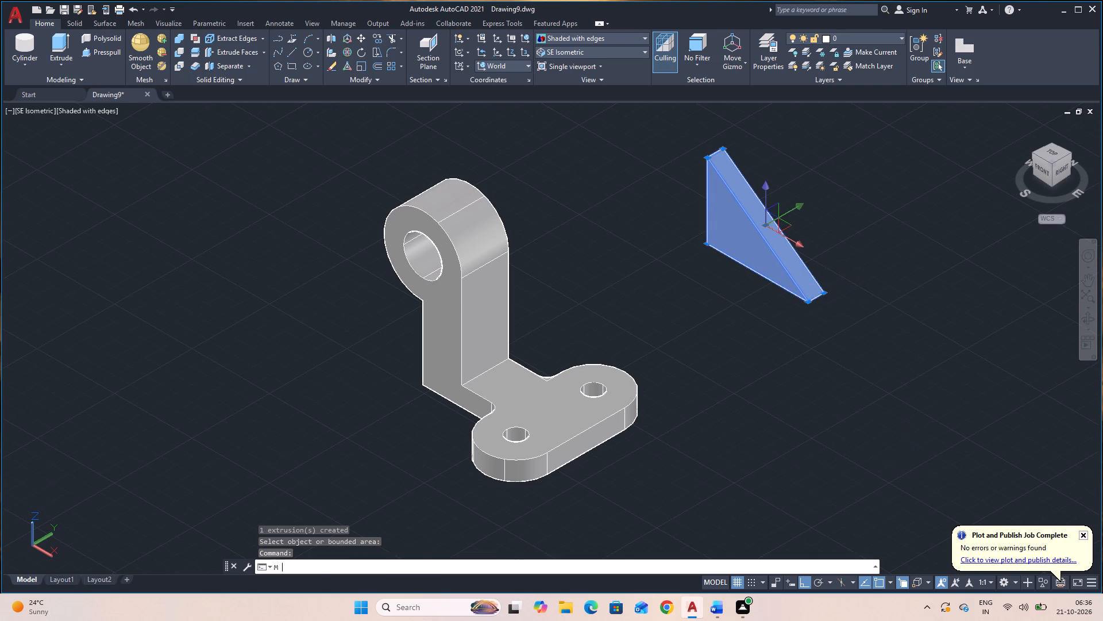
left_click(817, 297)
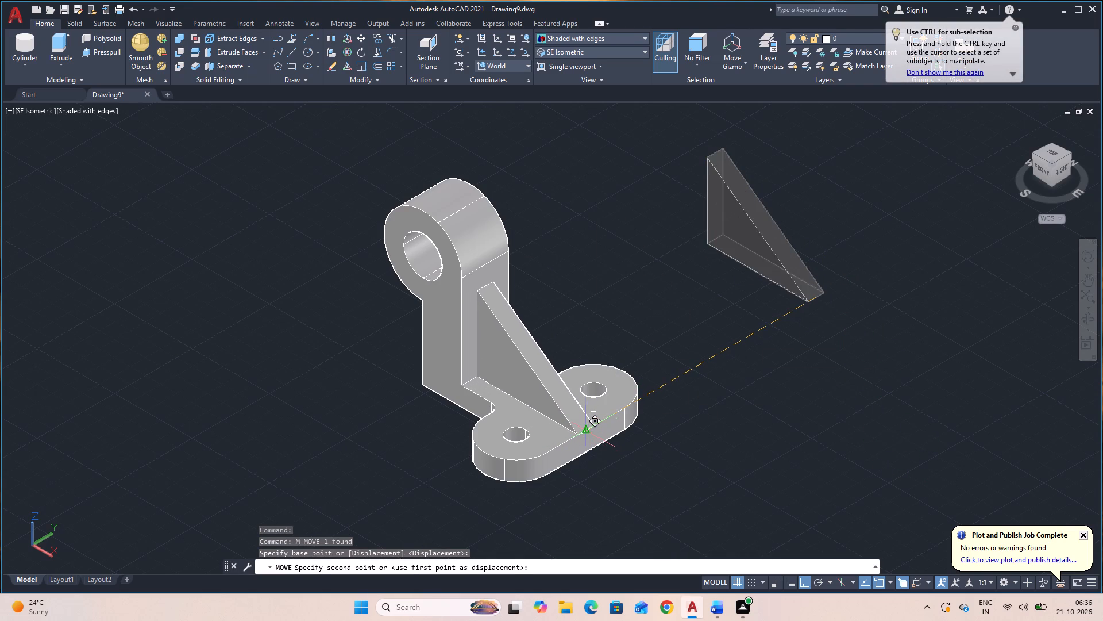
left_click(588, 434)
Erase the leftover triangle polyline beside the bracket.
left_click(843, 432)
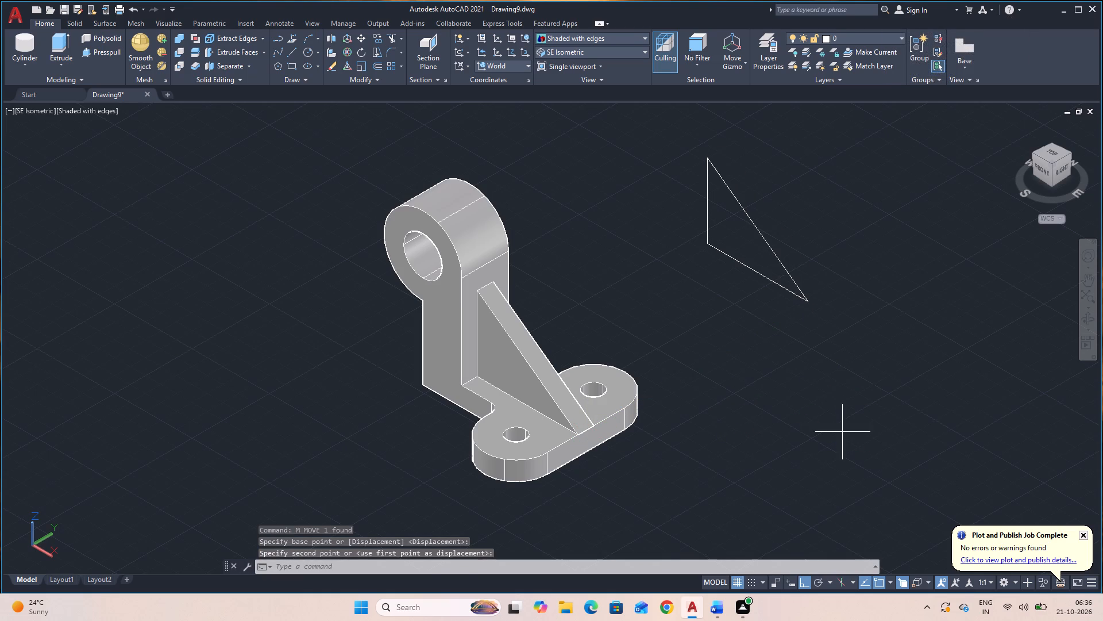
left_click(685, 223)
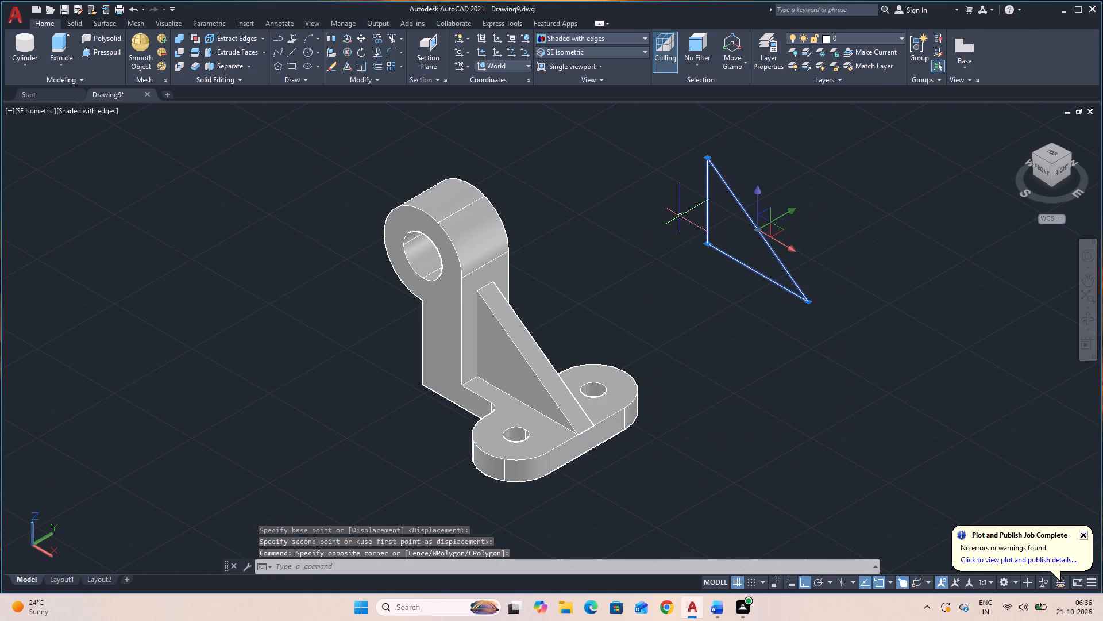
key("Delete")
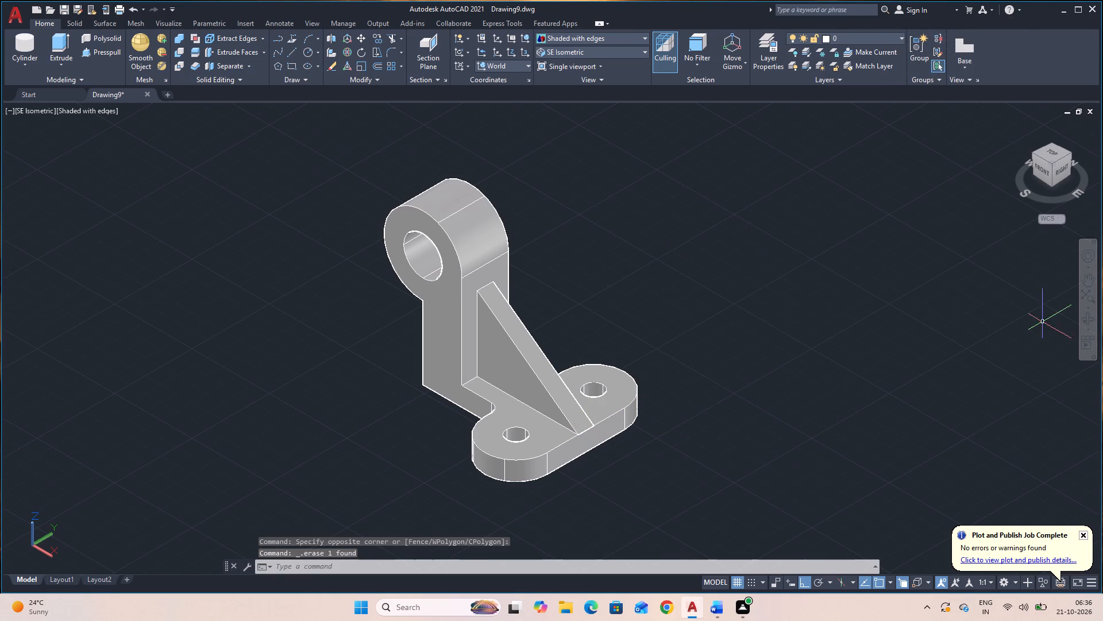
Inspect the bracket from several sides, checking how the rib sits against the upright and plate.
left_click(1085, 315)
left_click_drag(943, 373, 718, 286)
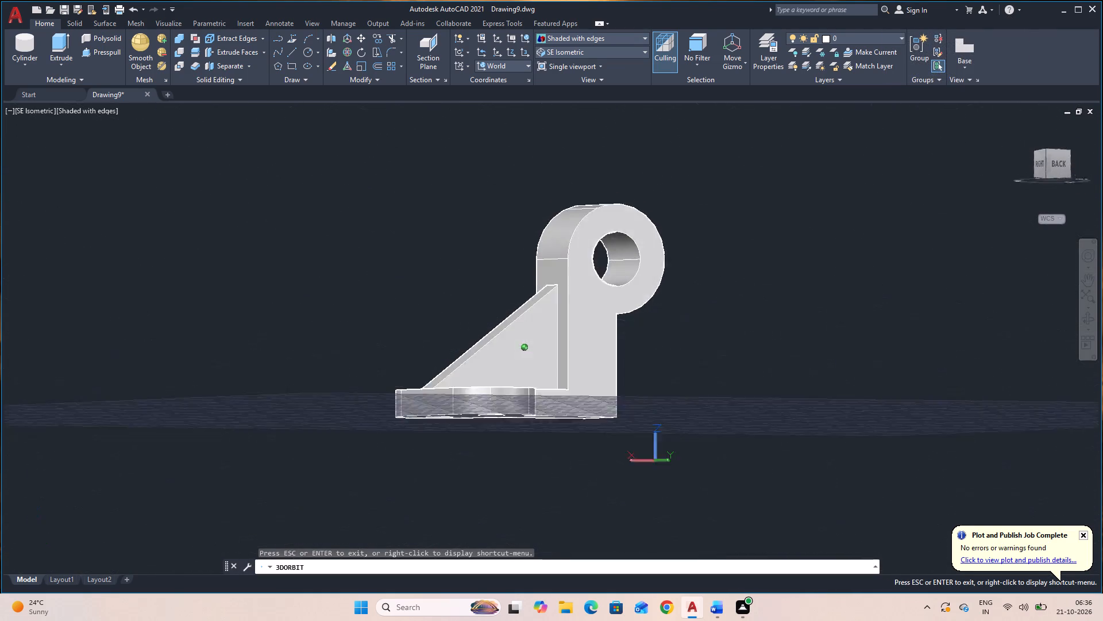
left_click_drag(718, 286, 954, 348)
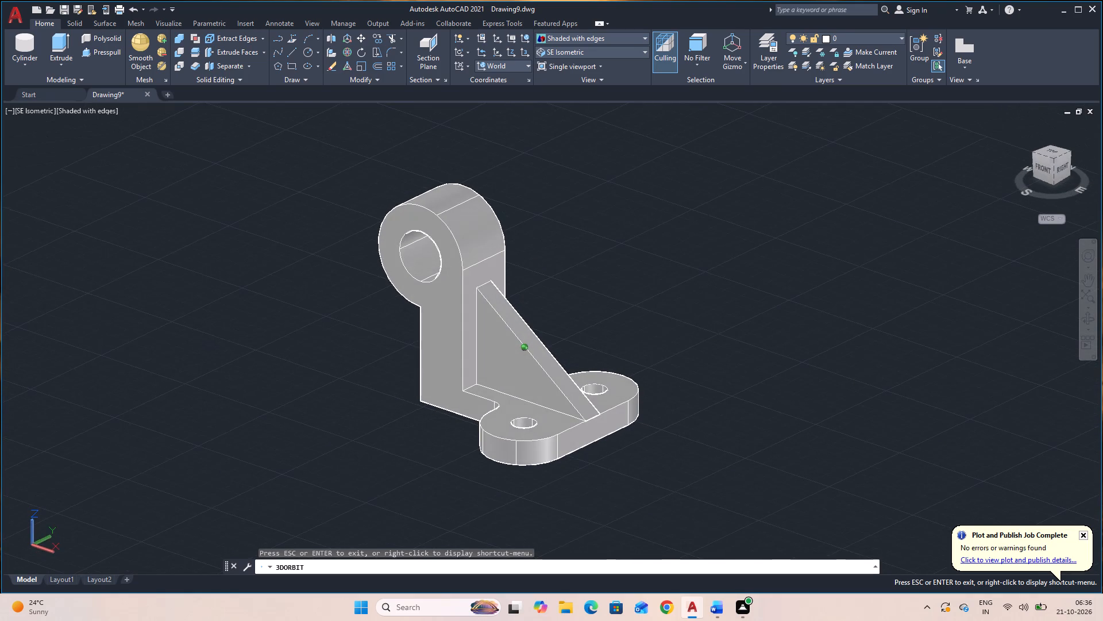
left_click_drag(954, 348, 965, 316)
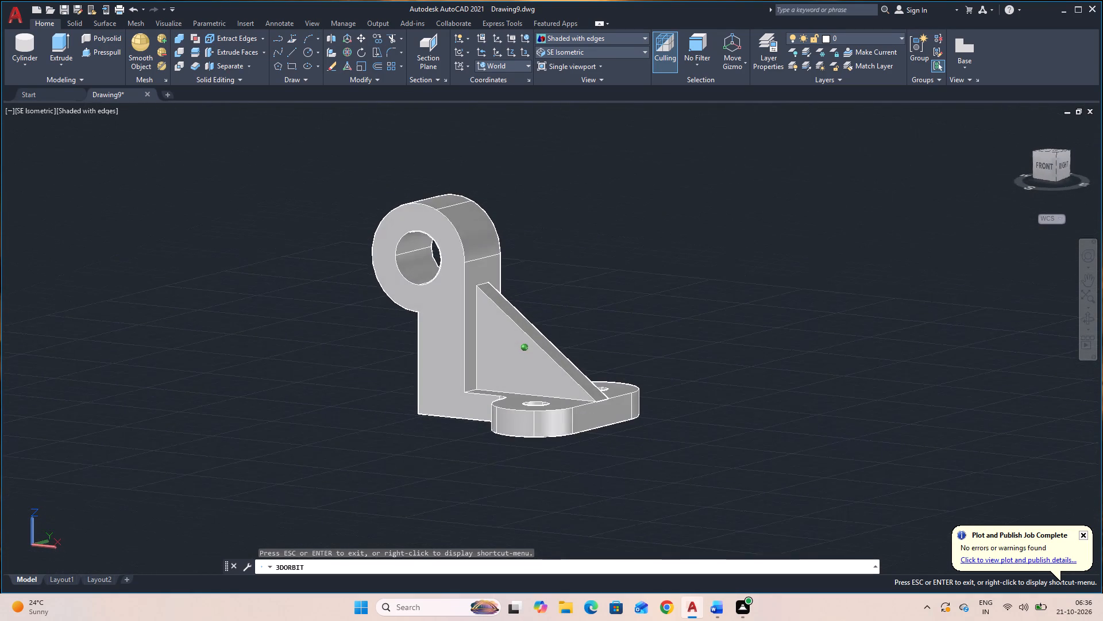
left_click_drag(965, 316, 952, 343)
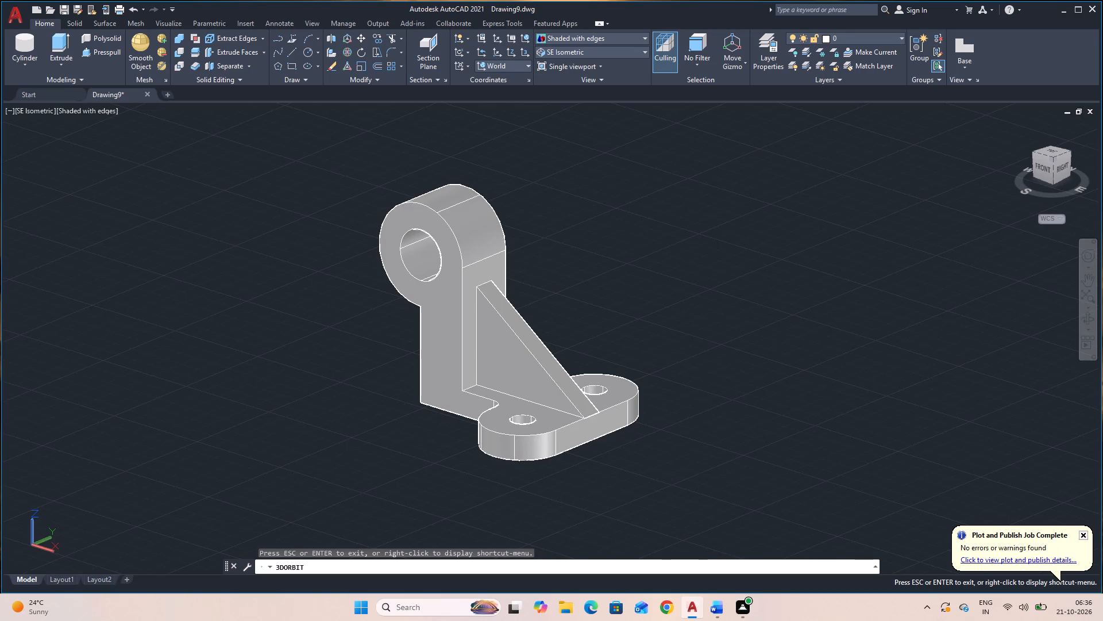
key("Escape")
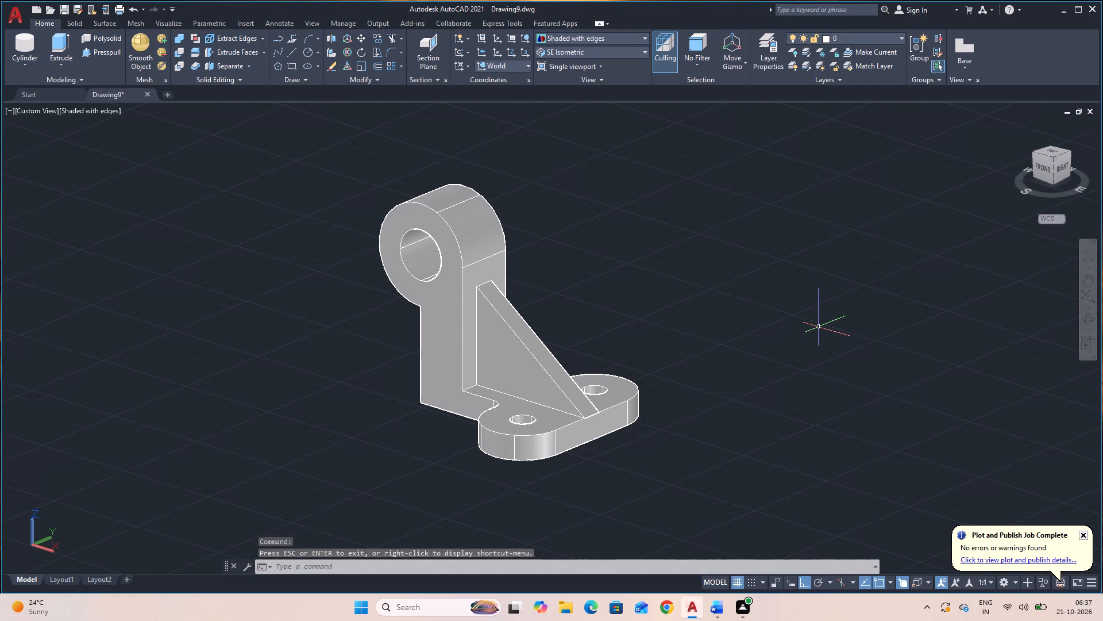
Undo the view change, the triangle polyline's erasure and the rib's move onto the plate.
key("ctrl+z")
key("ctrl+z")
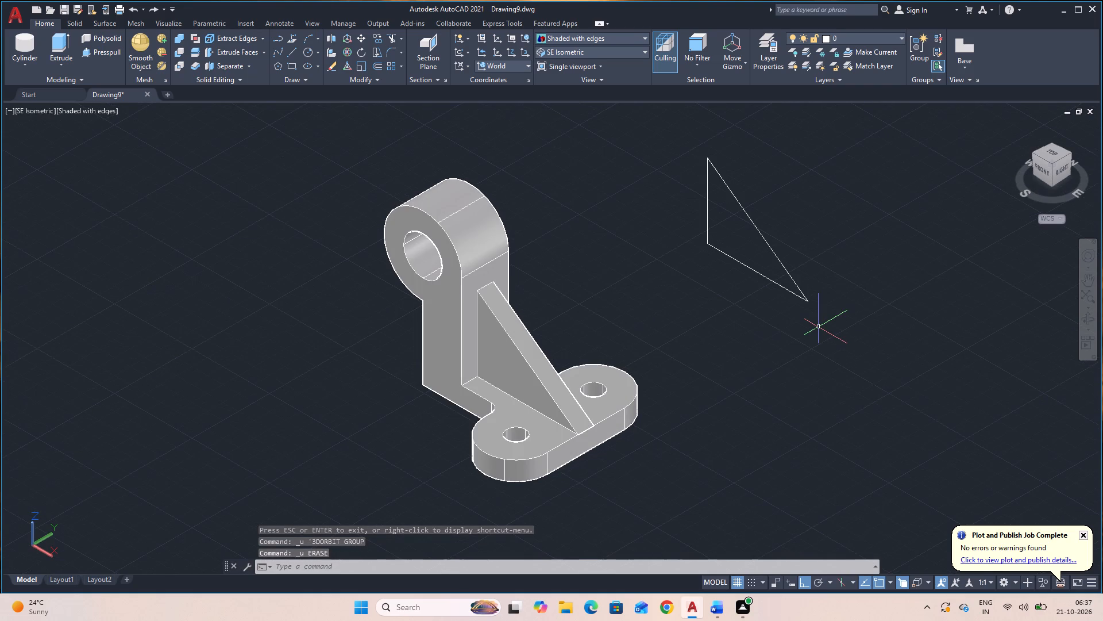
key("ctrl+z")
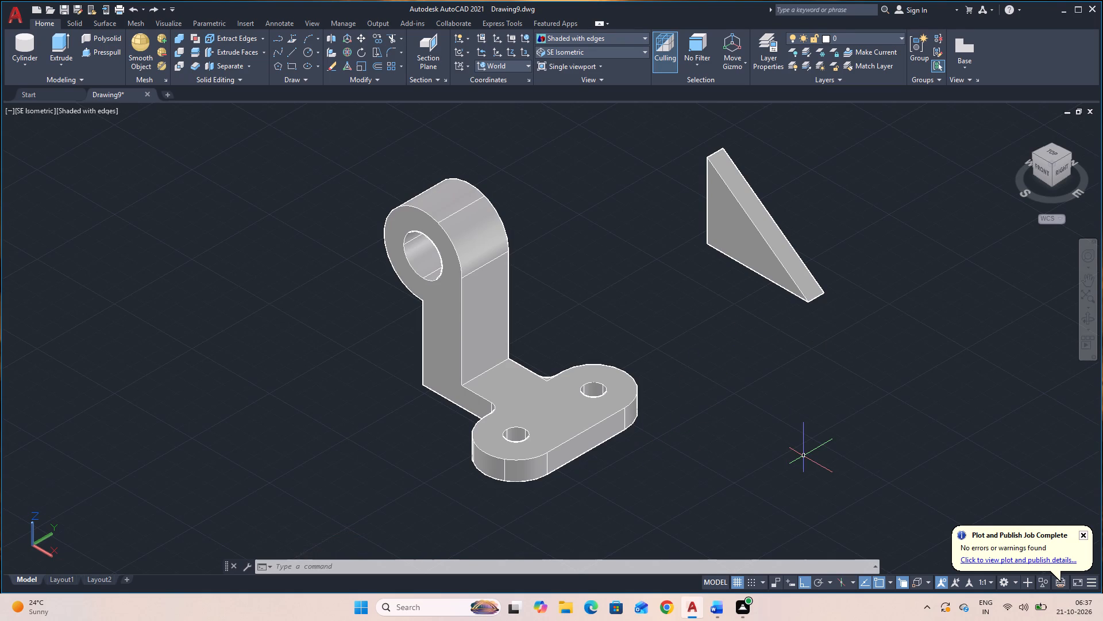
Draw lines from the bore's front centre to the upright's front vertical edge, and down that edge to the plate's top.
key("l")
key("space")
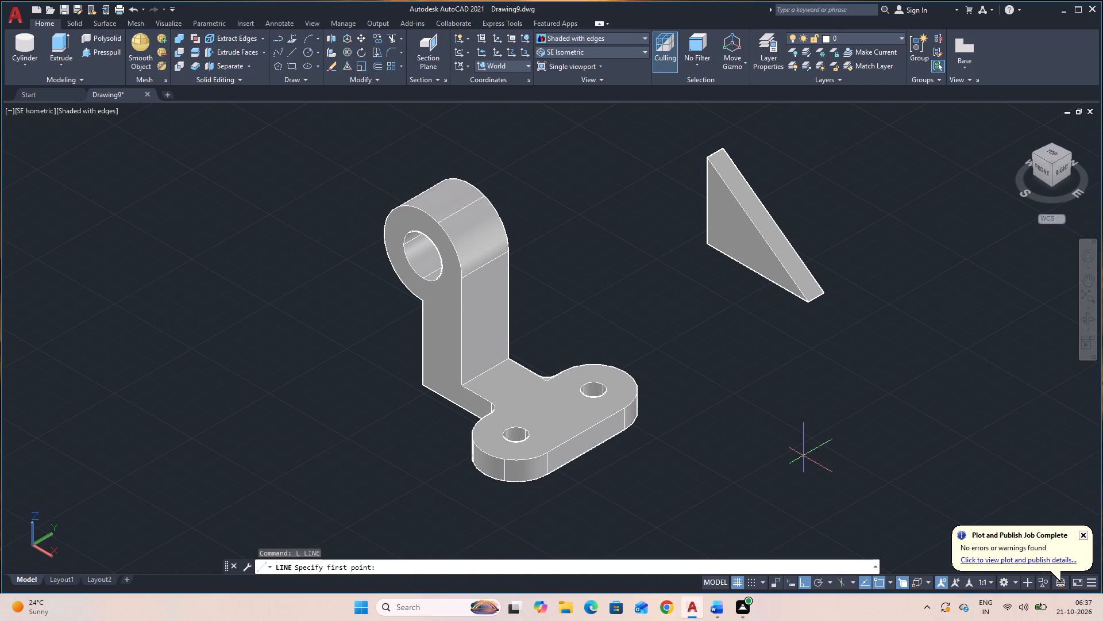
left_click(422, 257)
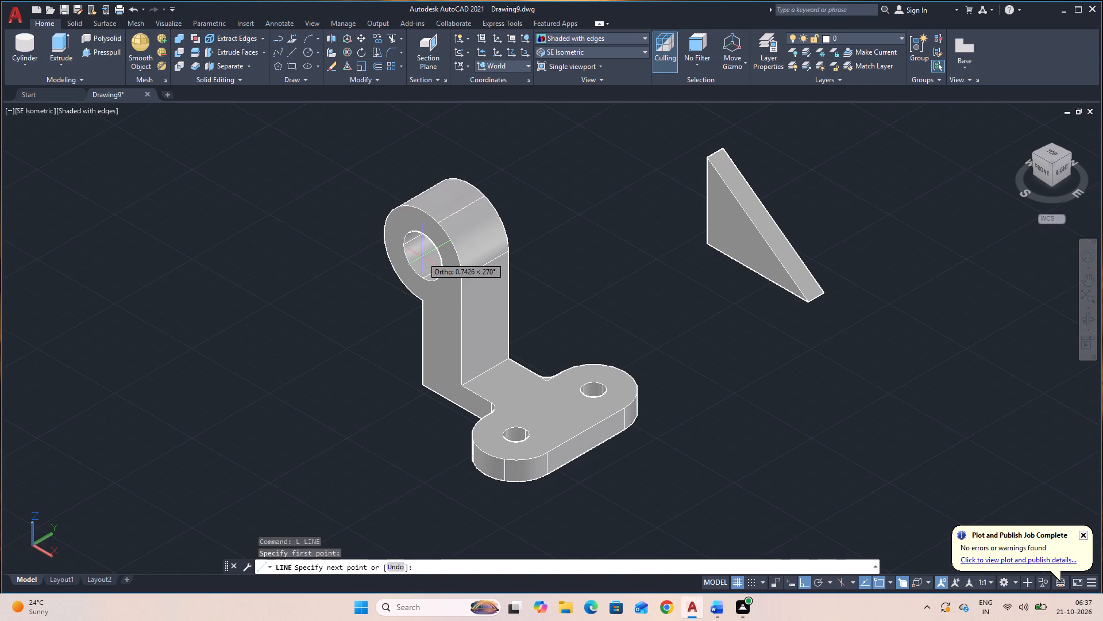
left_click(460, 276)
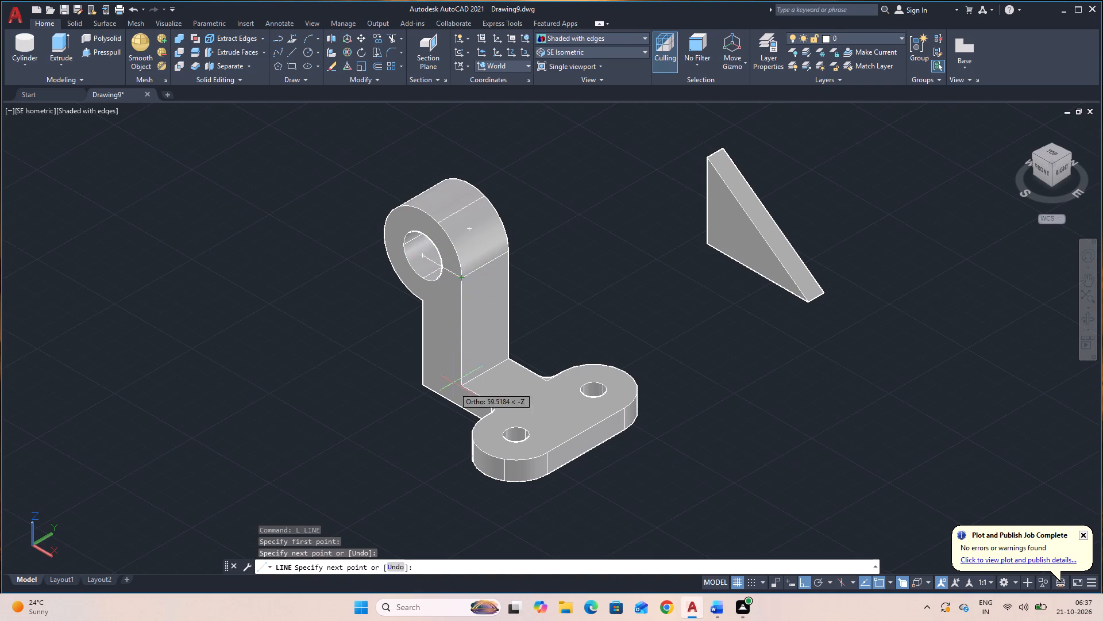
left_click(463, 386)
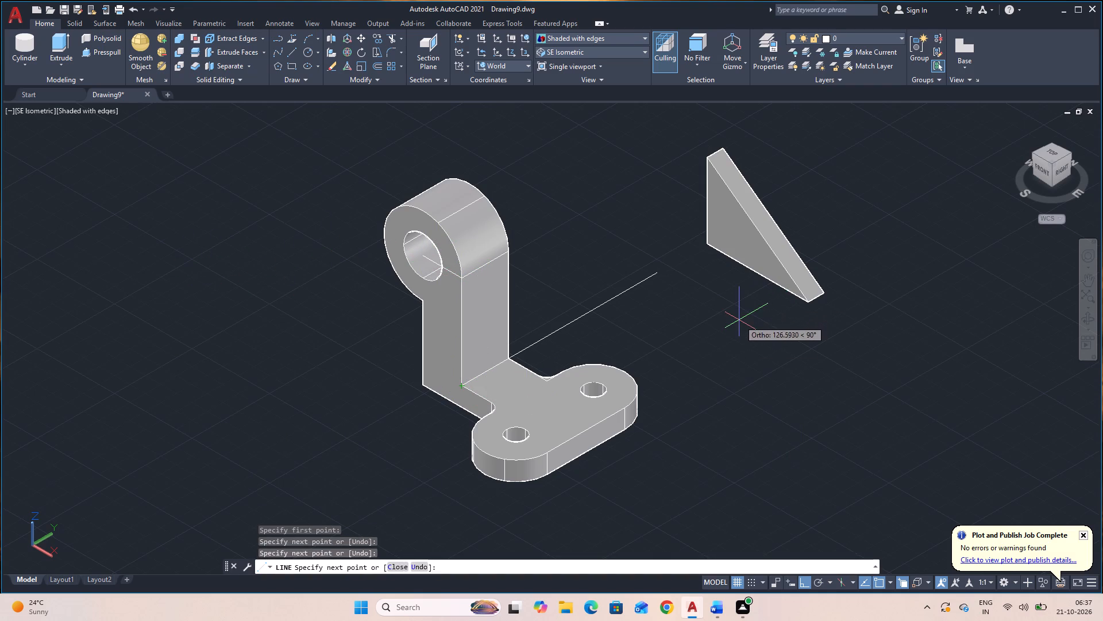
key("Escape")
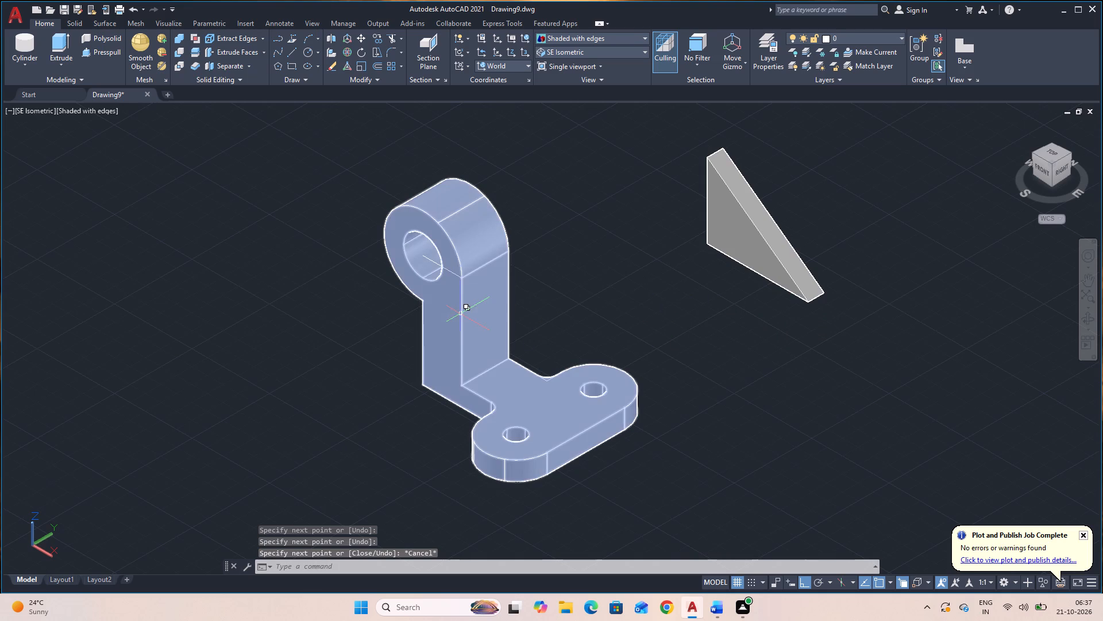
Move the two new lines off the bracket into empty space, using the vertical line's lower end as base point.
left_click(727, 214)
key("Escape")
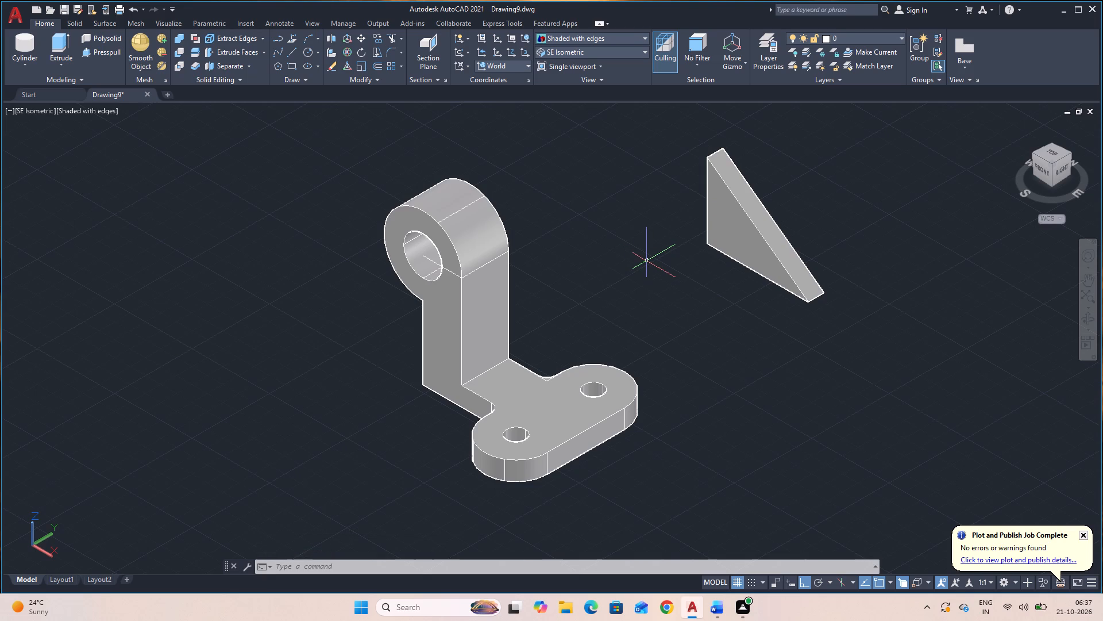
left_click(462, 360)
left_click(508, 415)
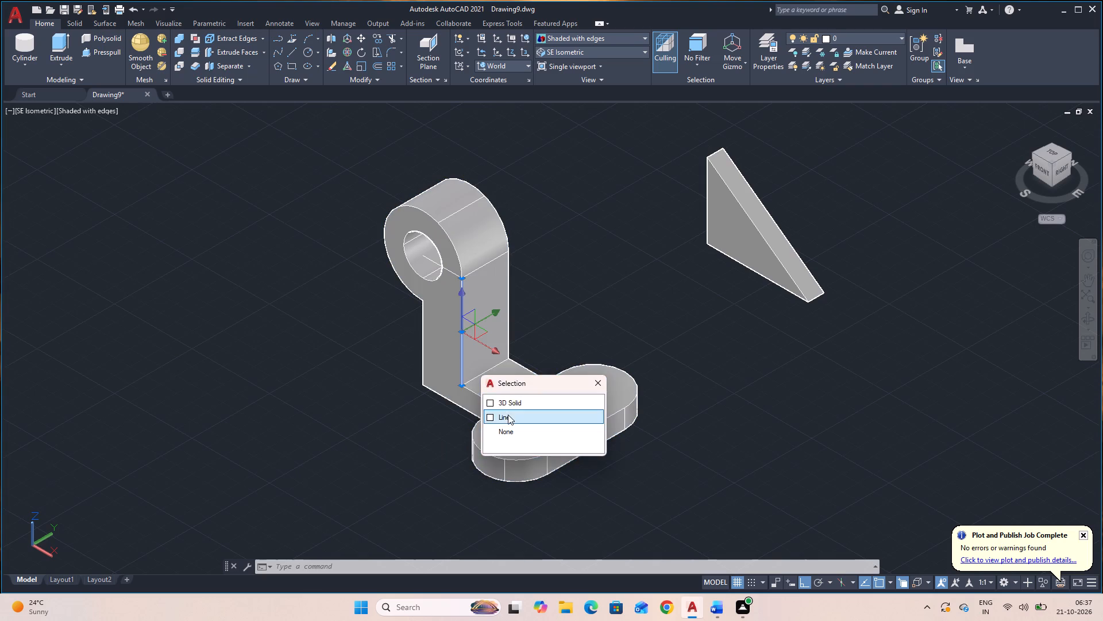
left_click(426, 258)
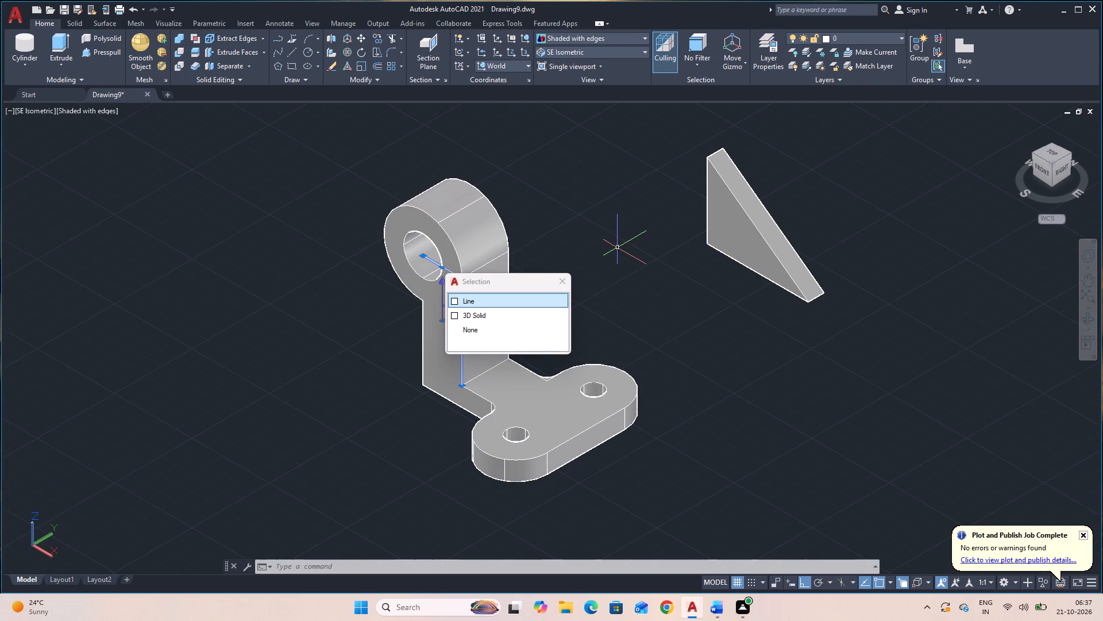
key("space")
type("M")
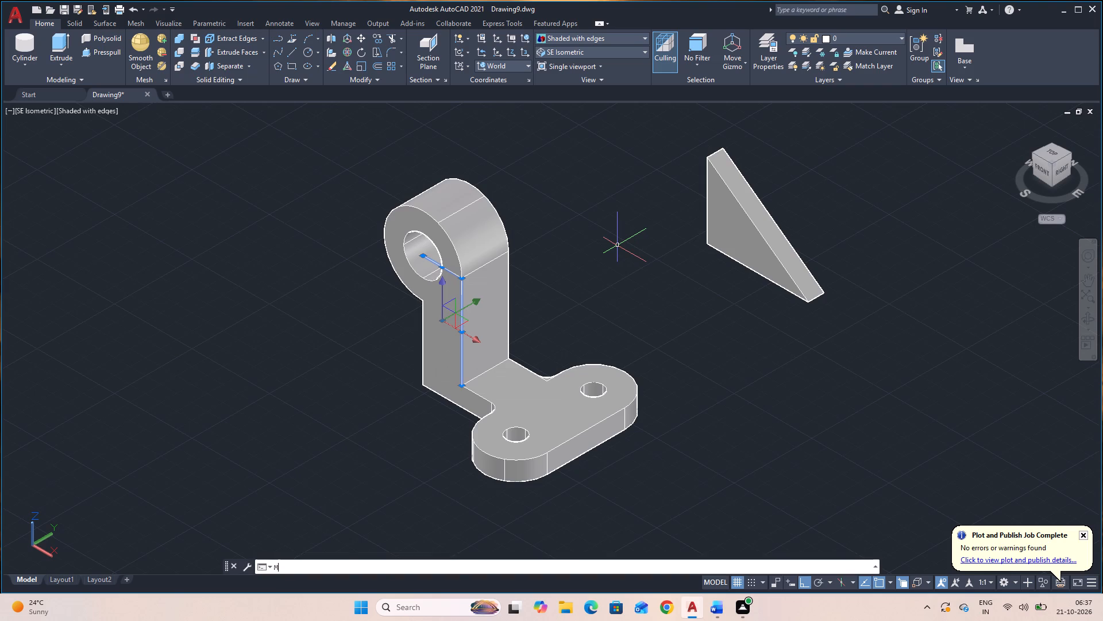
key("space")
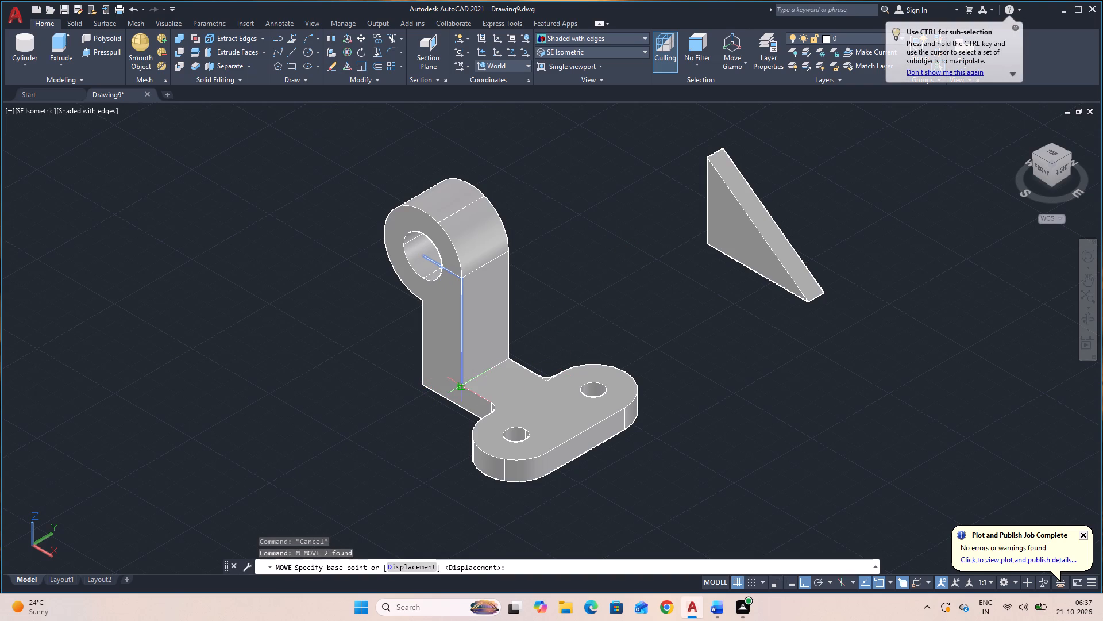
left_click(464, 384)
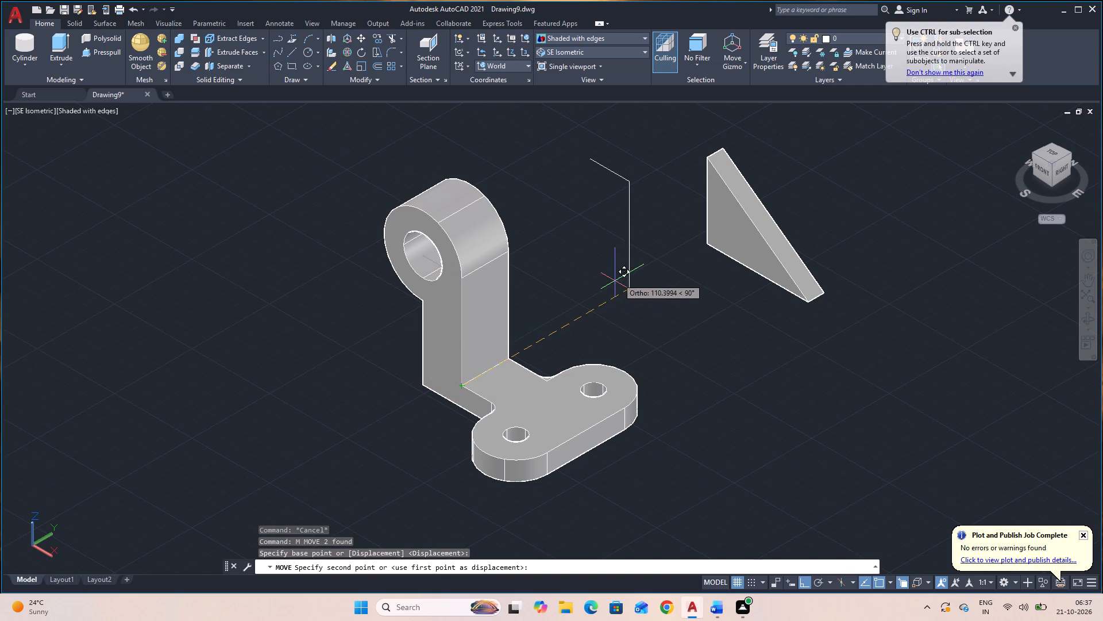
left_click(642, 262)
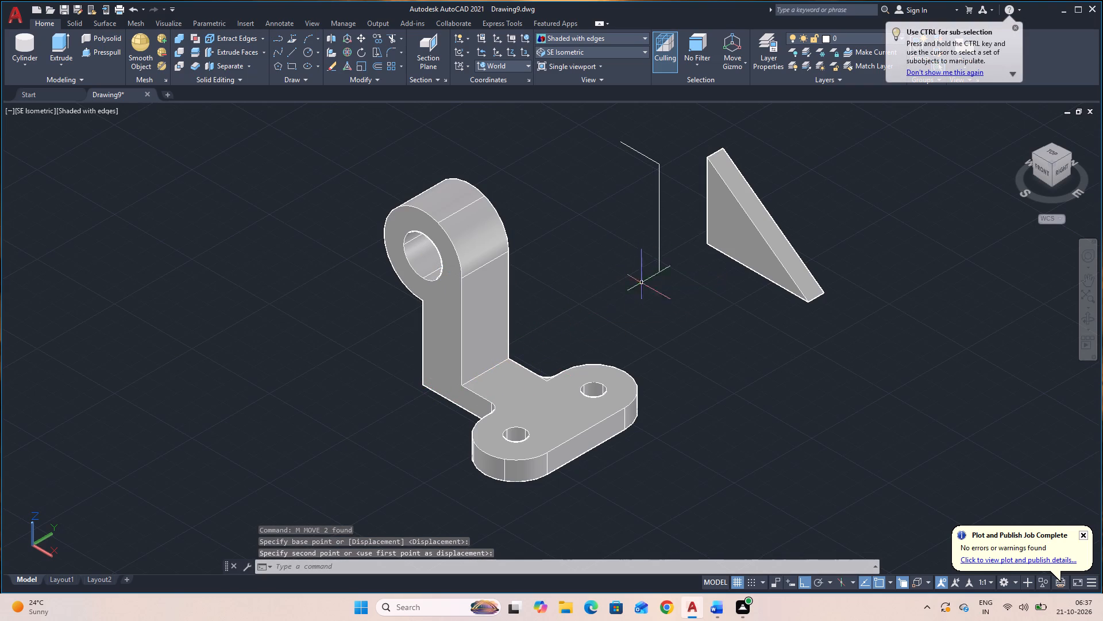
Move the rib solid straight up, clear of its triangle polyline, using the midpoint of its short lower front edge as base point.
left_click(780, 272)
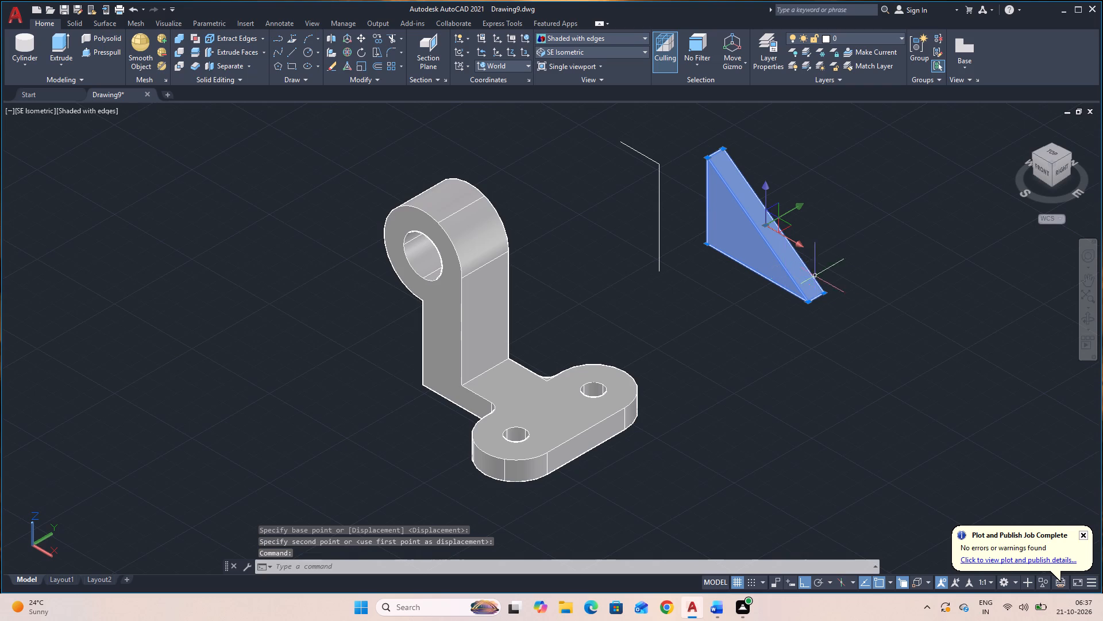
key("m")
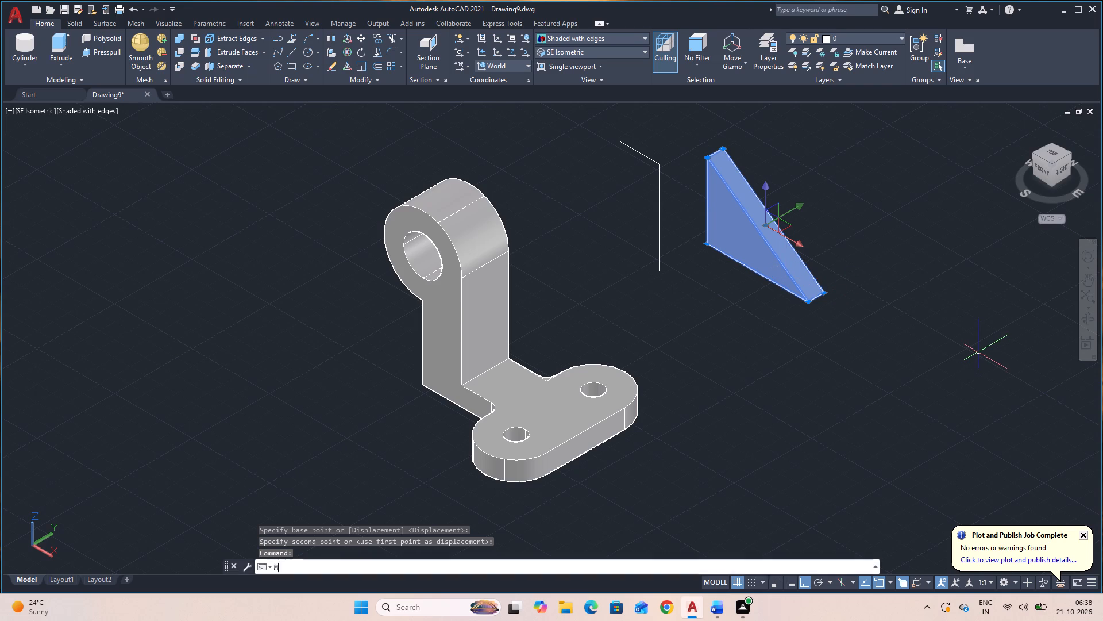
key("space")
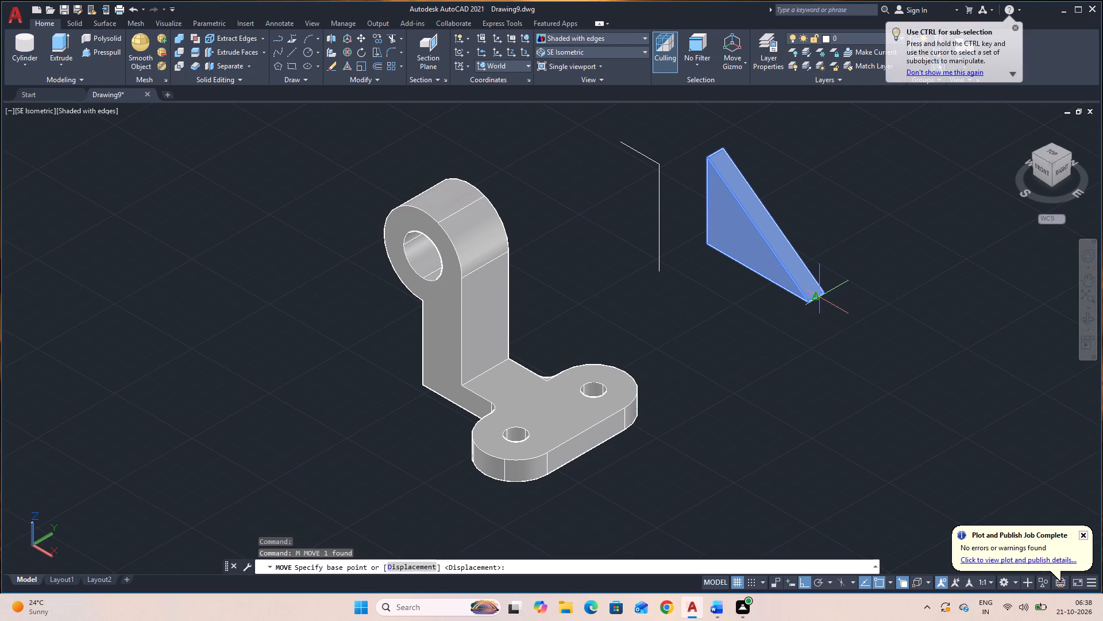
left_click(817, 300)
left_click(911, 166)
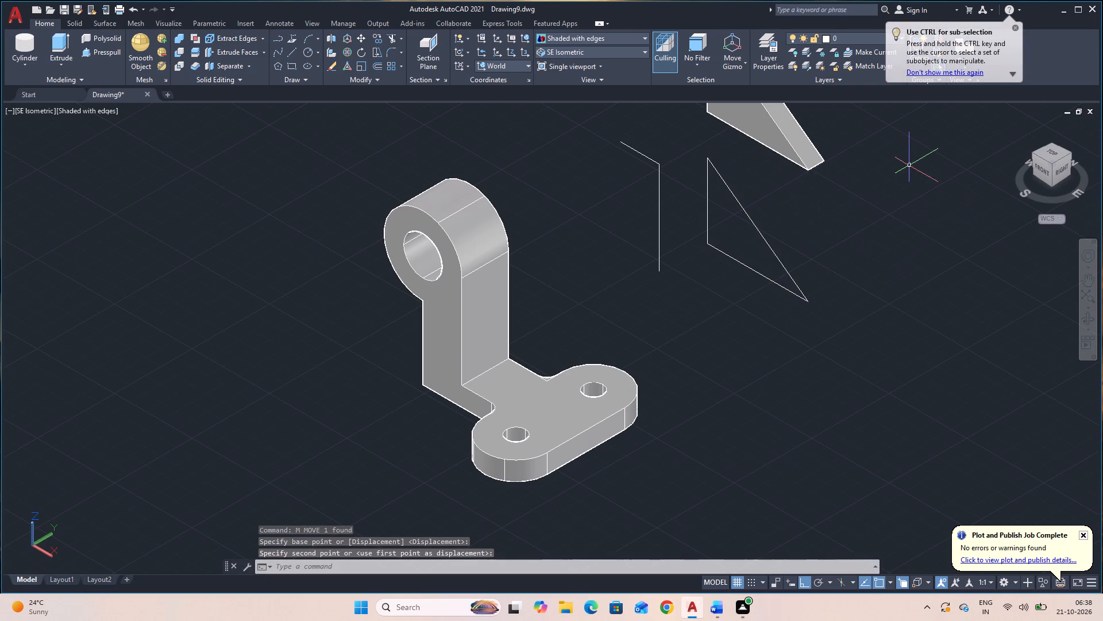
Erase the short line attached to the top of the moved vertical line.
middle_click_drag(880, 239, 823, 392)
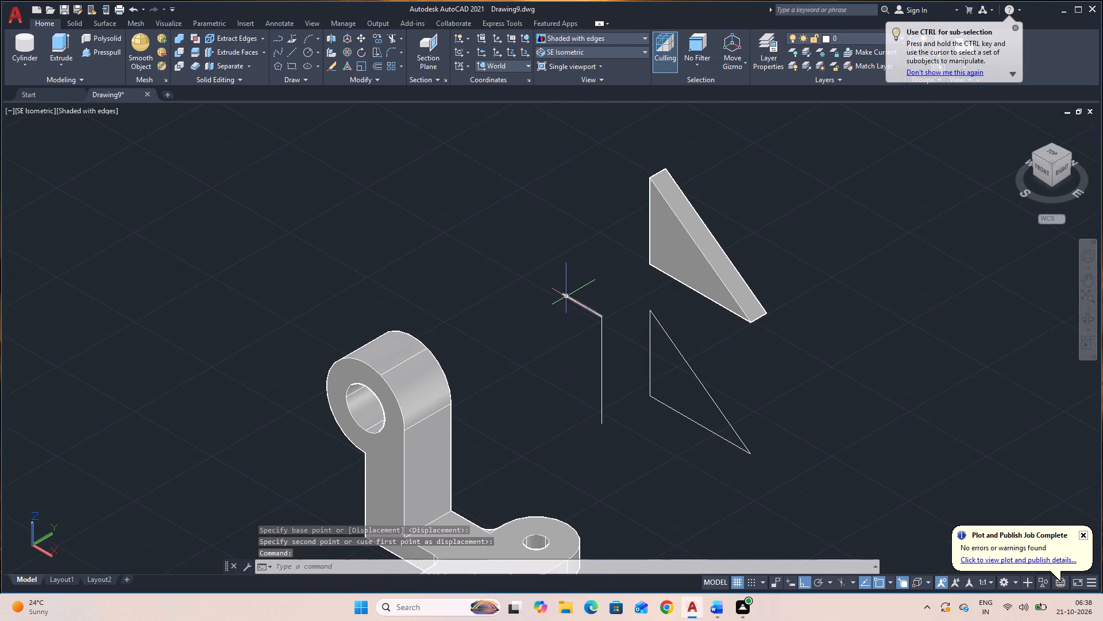
left_click(568, 296)
key("Delete")
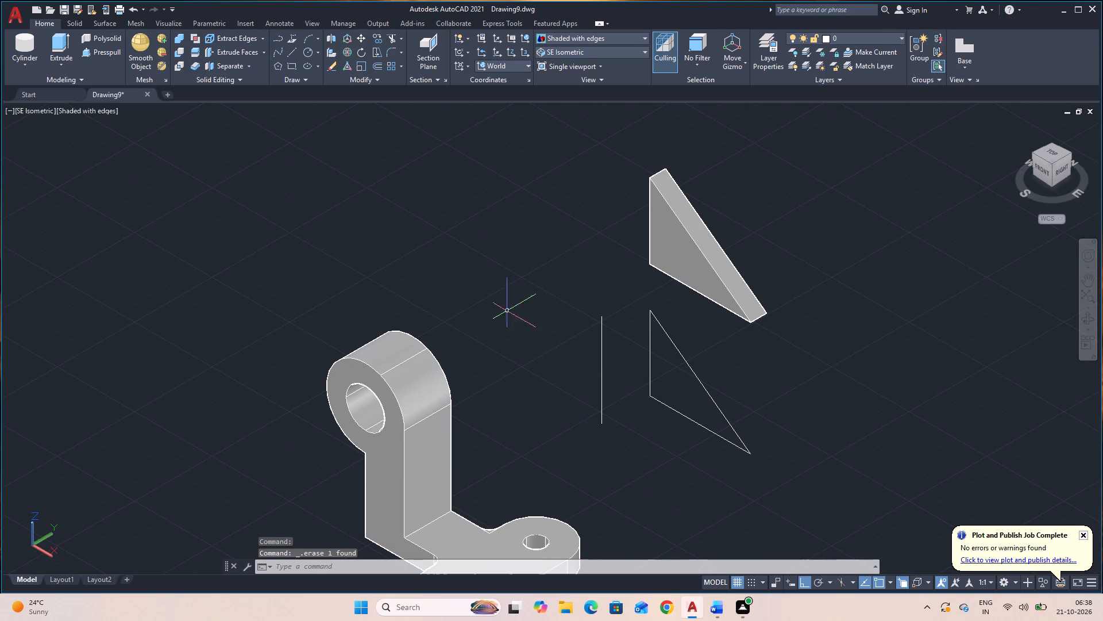
Move the detached vertical line by its lower end onto the right-angle corner of the triangle polyline.
left_click(602, 374)
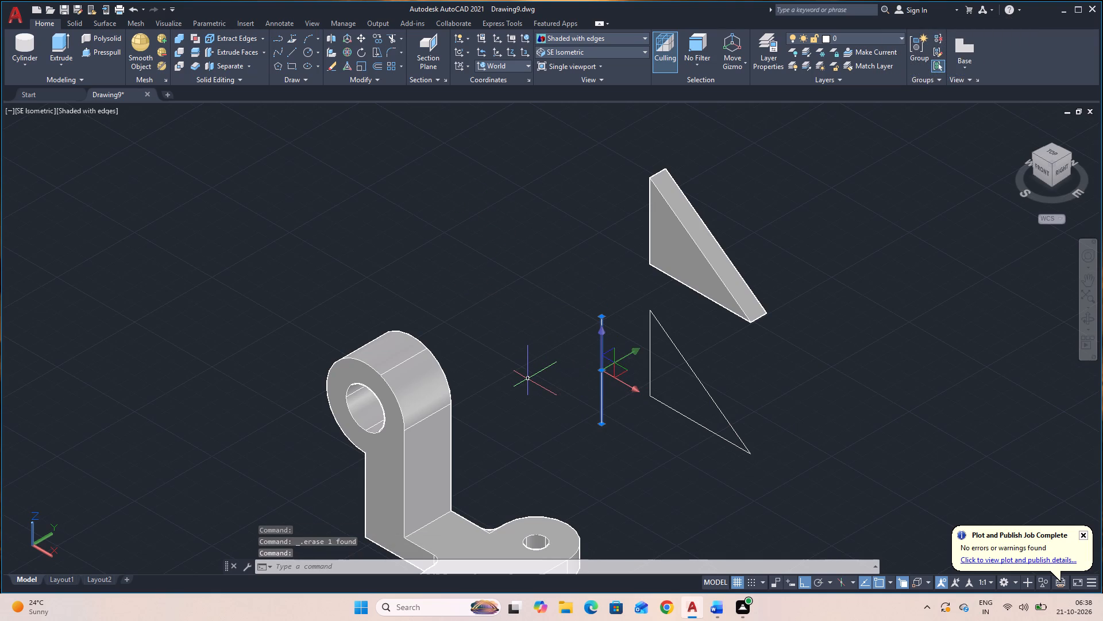
key("m")
key("space")
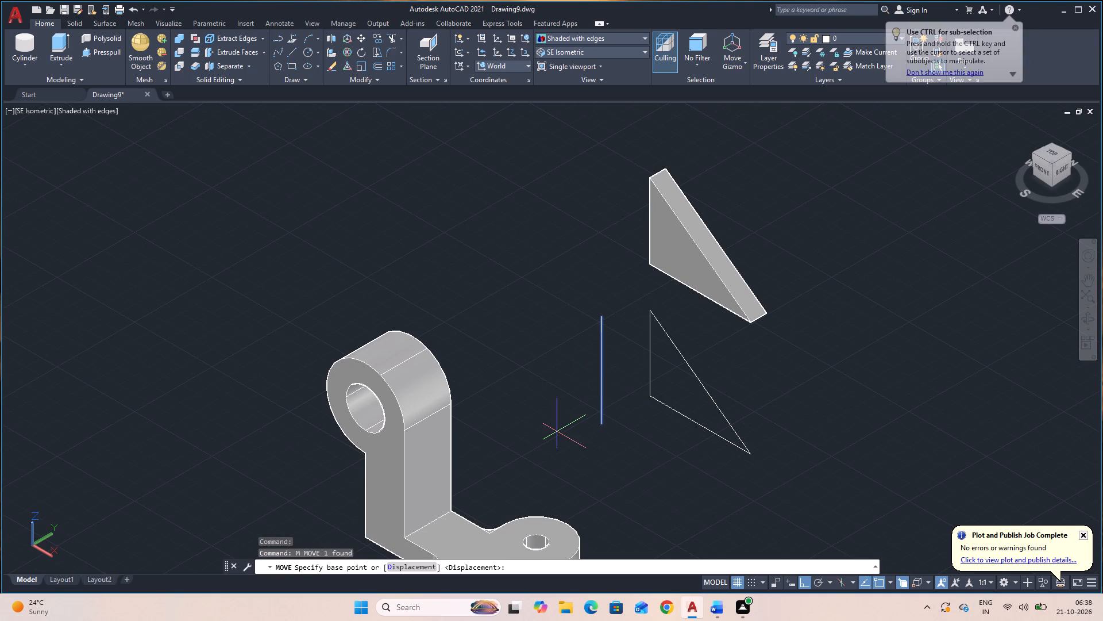
left_click(601, 423)
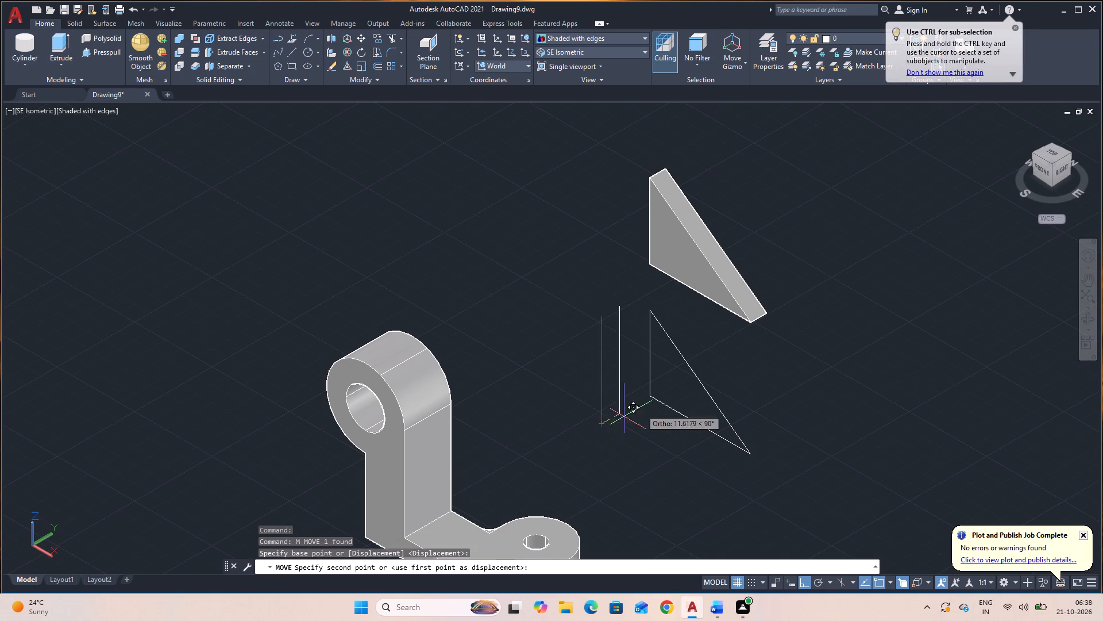
left_click(651, 397)
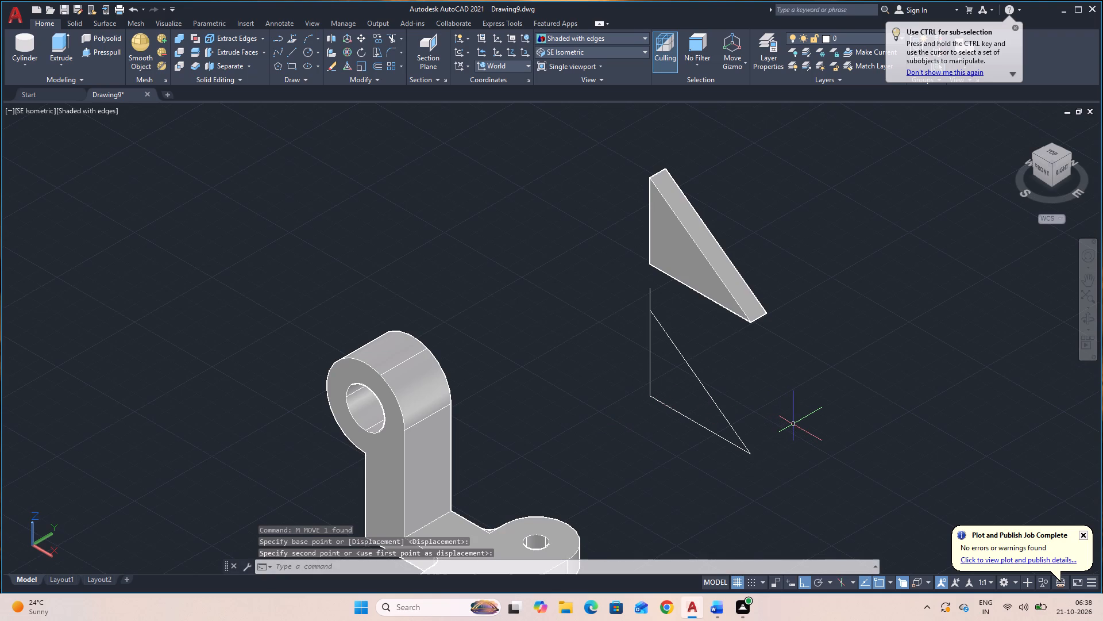
Draw lines from the moved vertical line's top end to the triangle's sharp lower tip, and on to its right-angle corner.
type("L")
key("space")
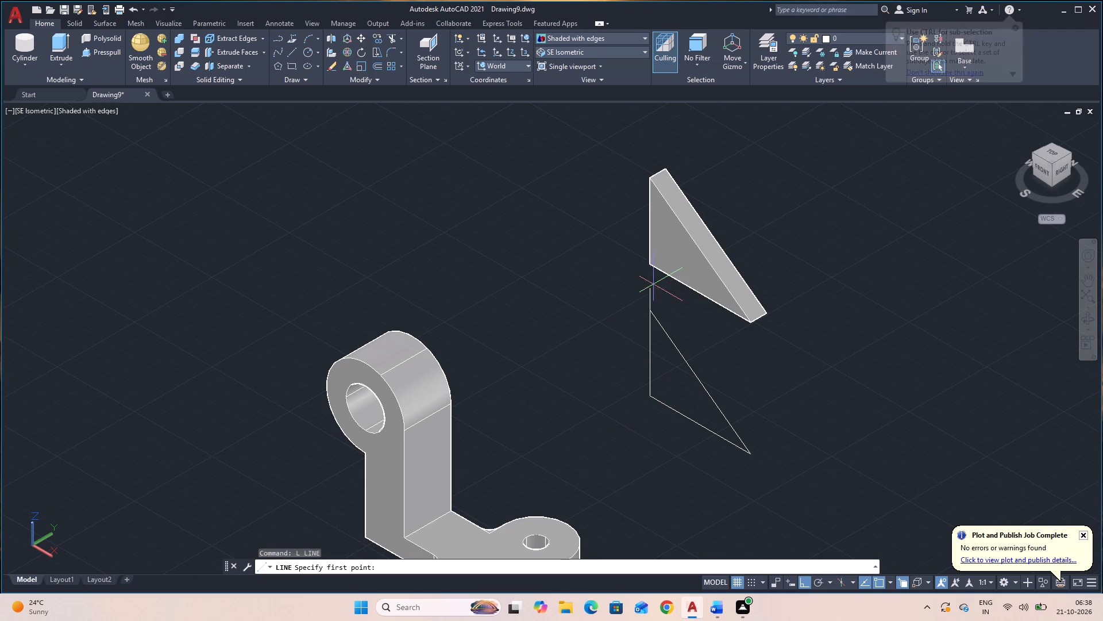
left_click(649, 289)
left_click(755, 455)
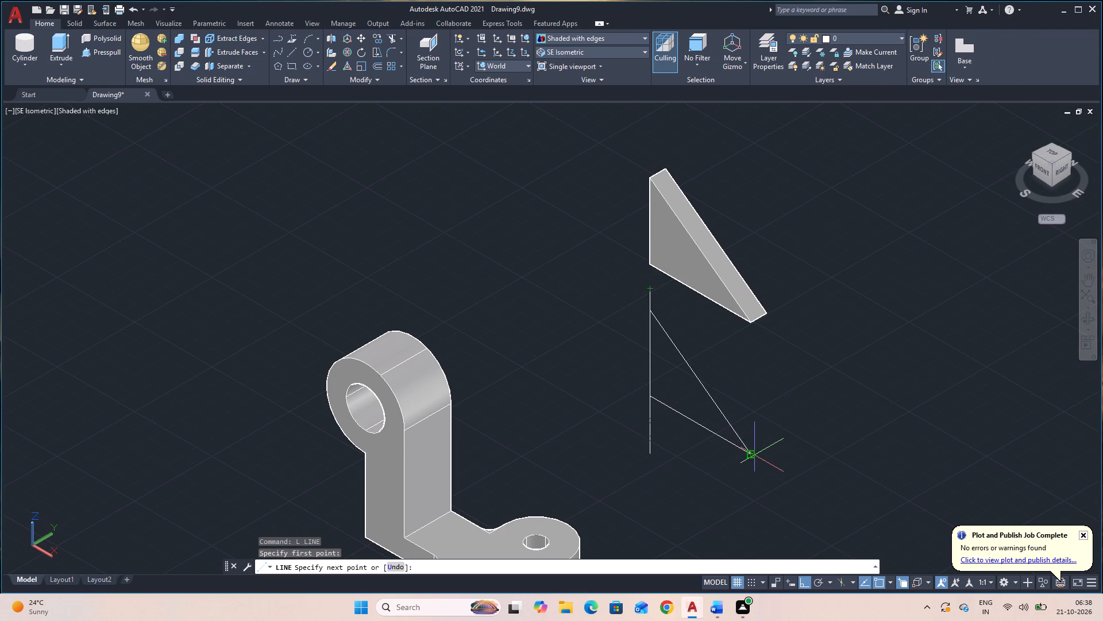
left_click(649, 396)
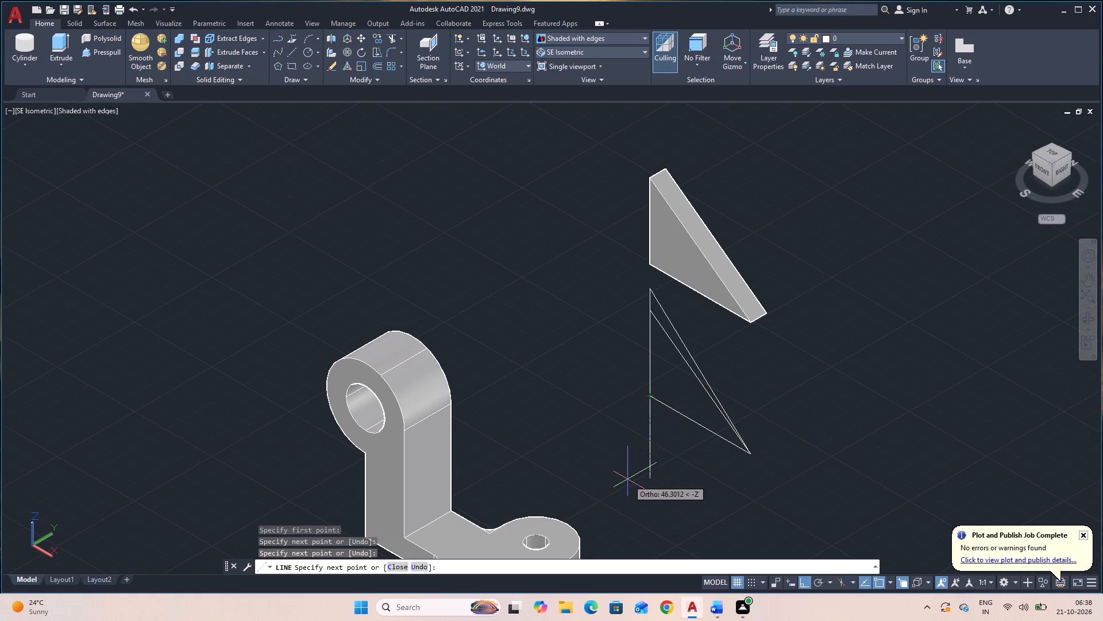
key("Escape")
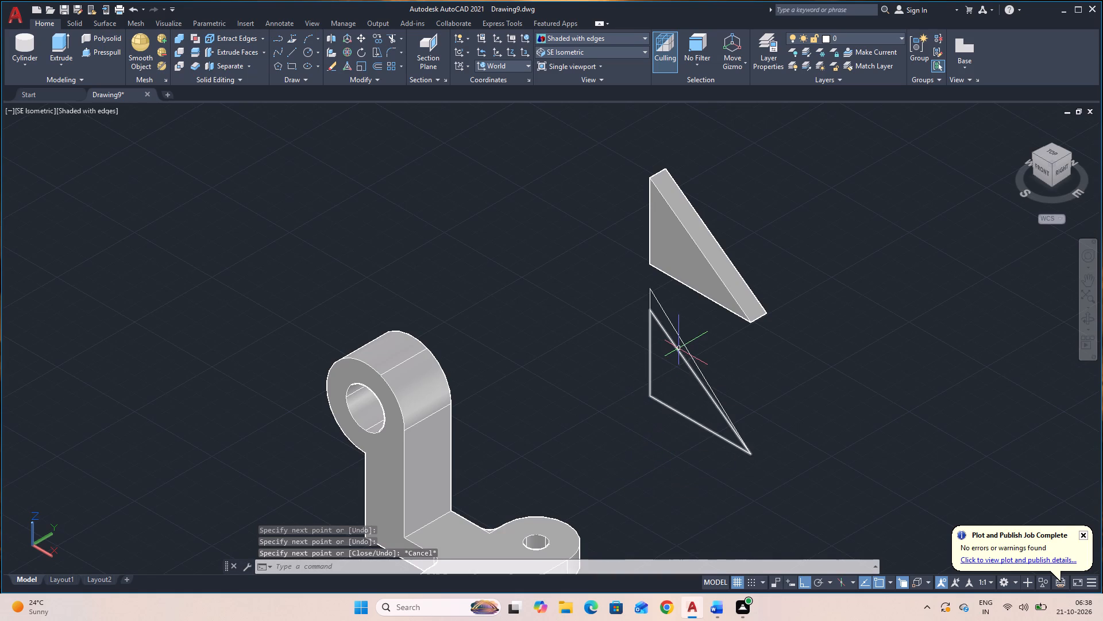
Erase the shorter original triangle polyline and the old rib solid above it.
left_click(679, 348)
key("Delete")
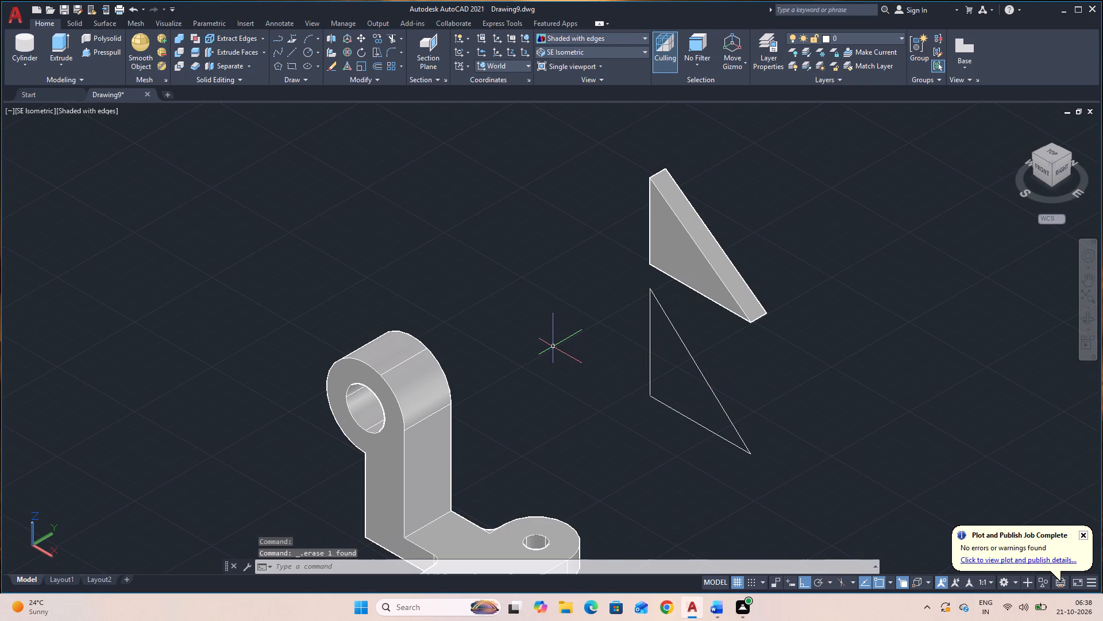
left_click(709, 290)
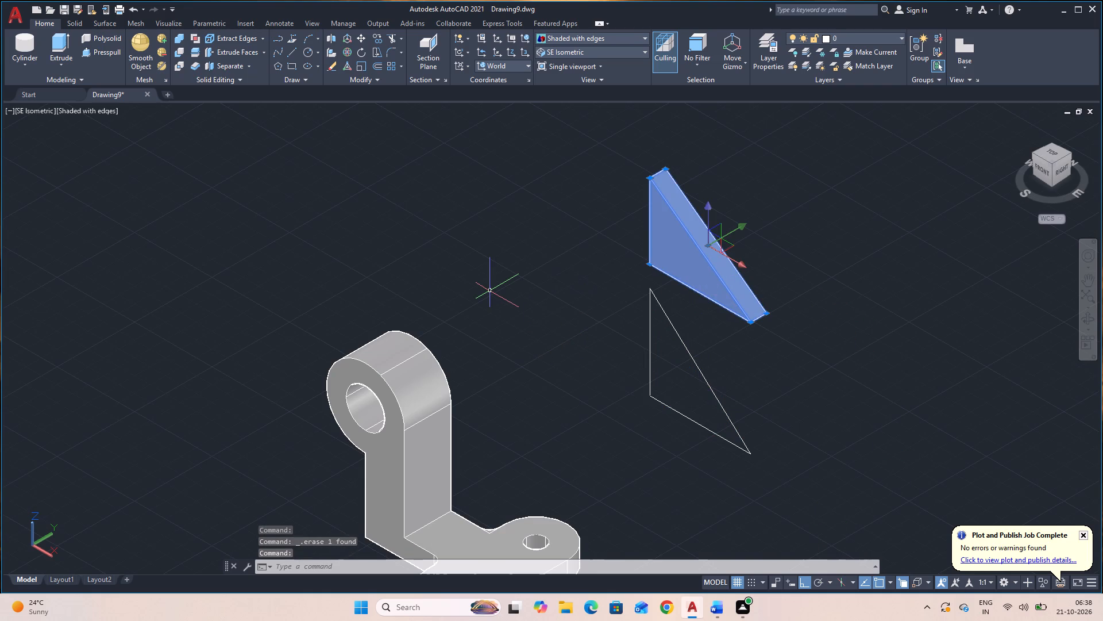
key("Delete")
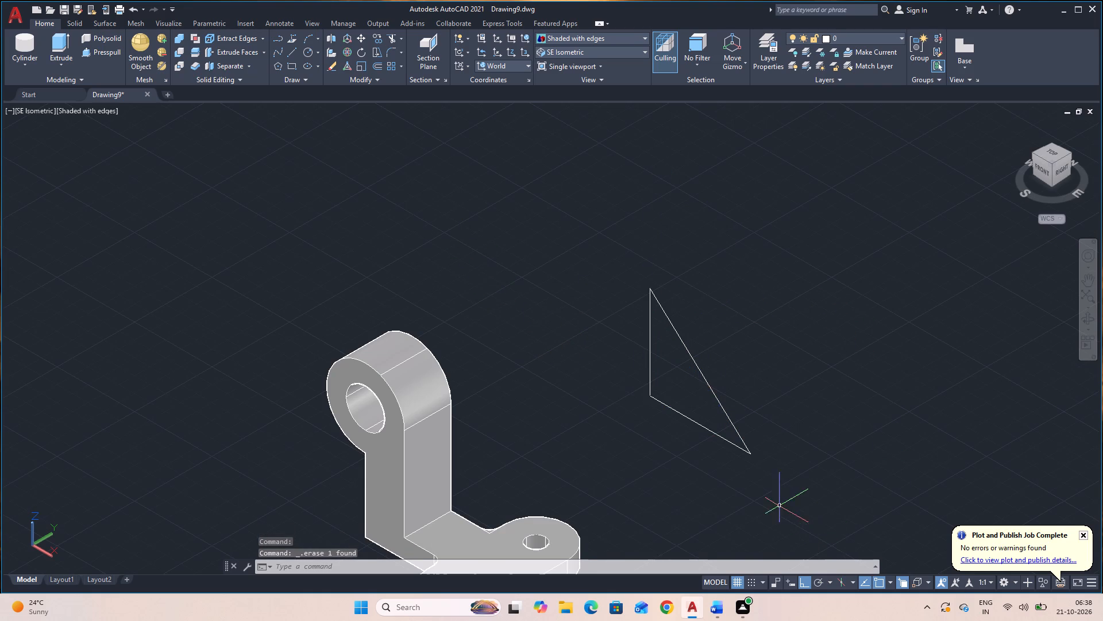
Join the three lines of the taller triangle into one polyline.
left_click(776, 501)
left_click(594, 262)
type("J")
key("space")
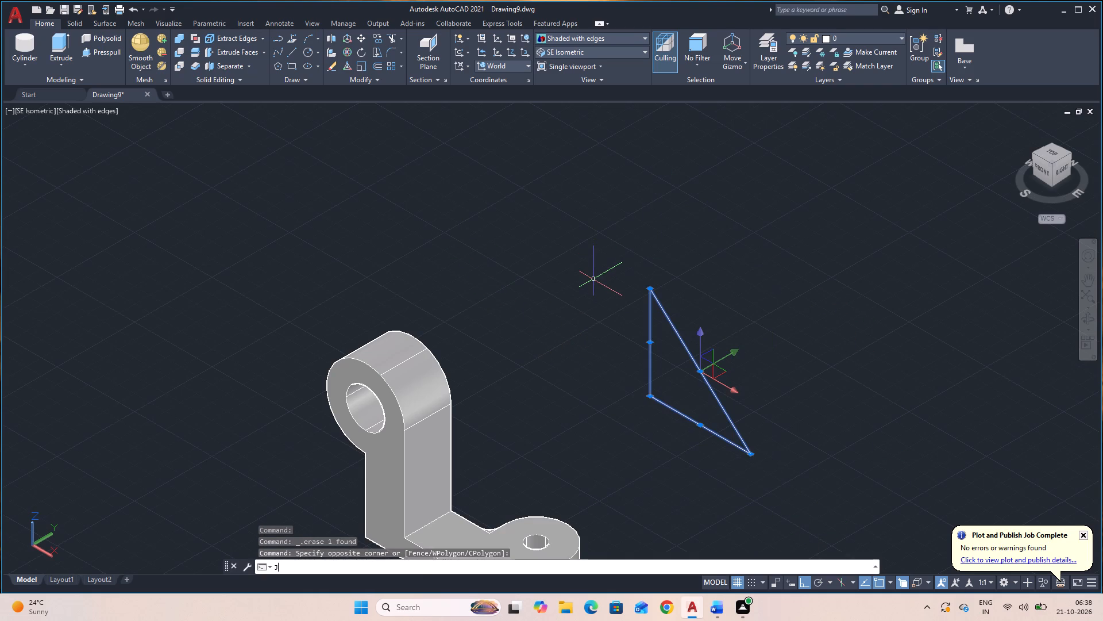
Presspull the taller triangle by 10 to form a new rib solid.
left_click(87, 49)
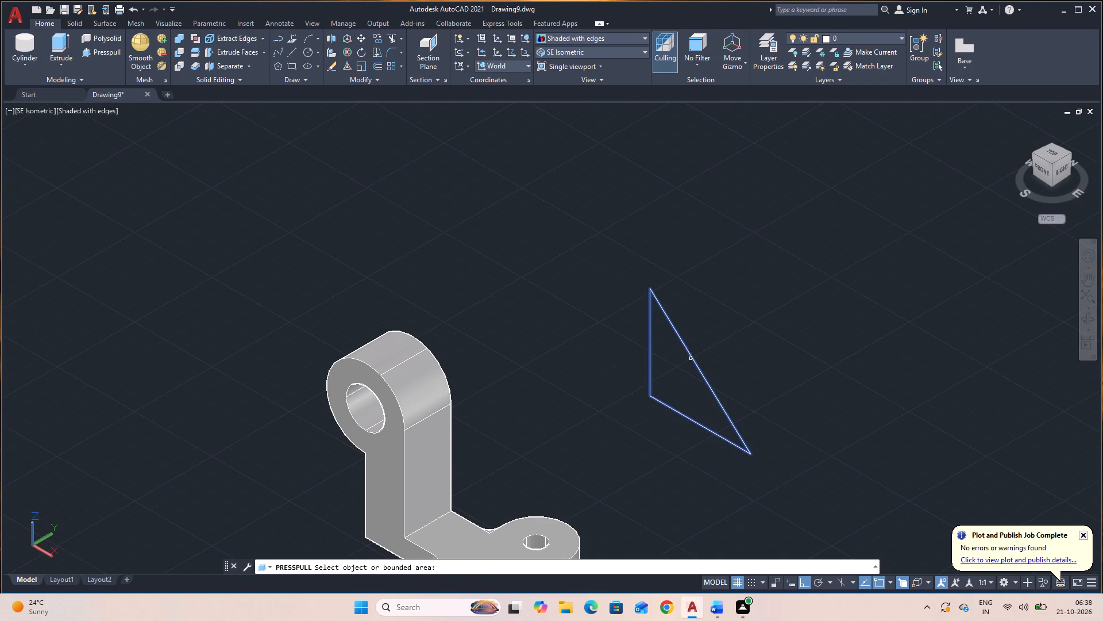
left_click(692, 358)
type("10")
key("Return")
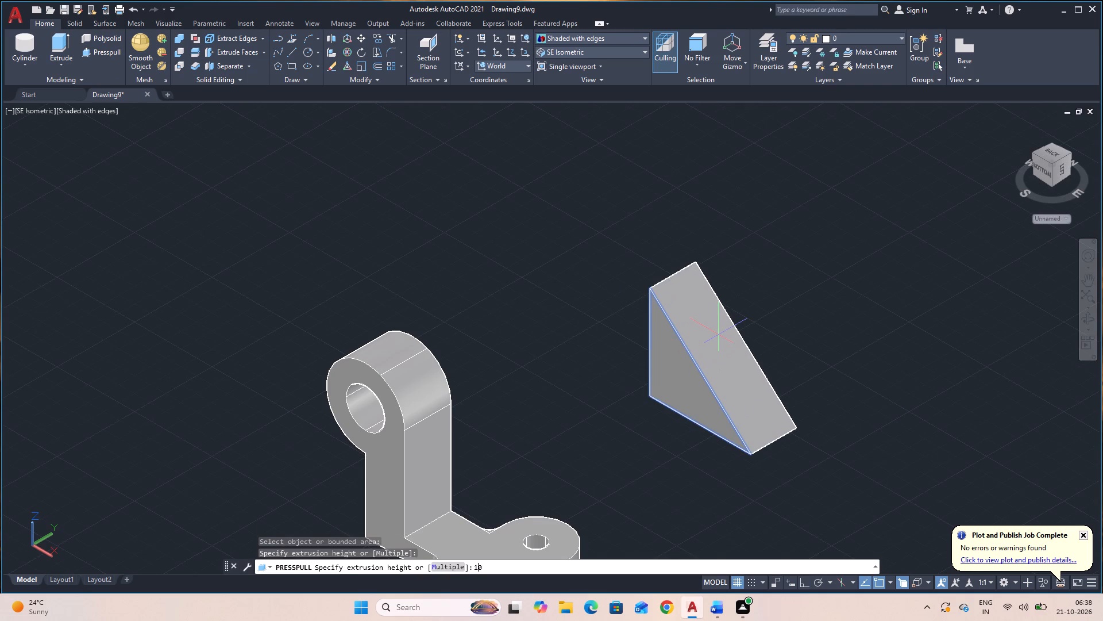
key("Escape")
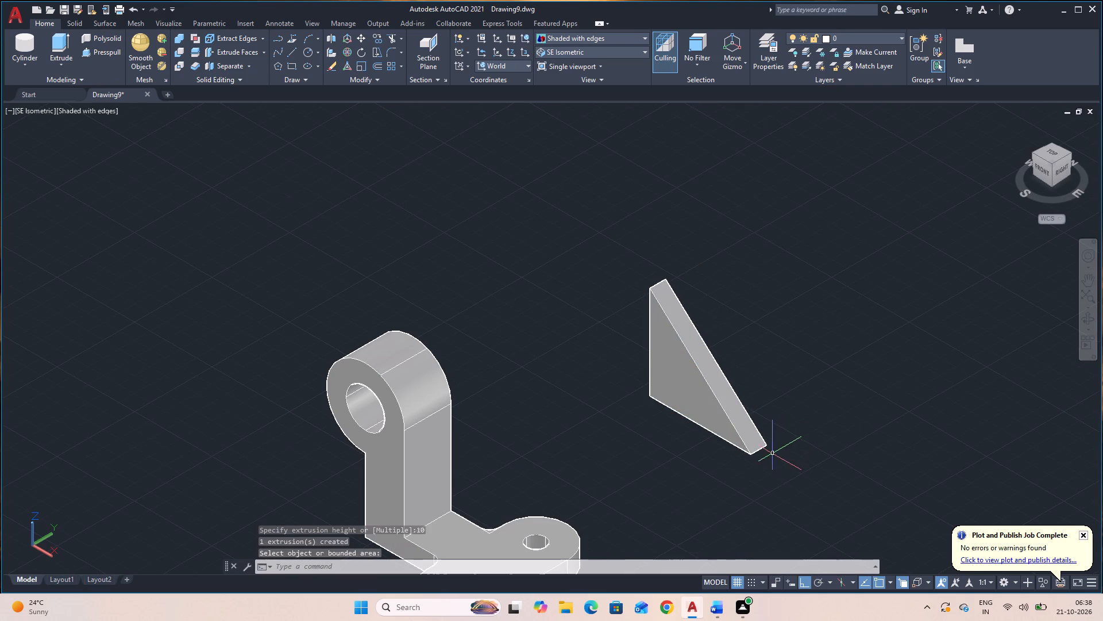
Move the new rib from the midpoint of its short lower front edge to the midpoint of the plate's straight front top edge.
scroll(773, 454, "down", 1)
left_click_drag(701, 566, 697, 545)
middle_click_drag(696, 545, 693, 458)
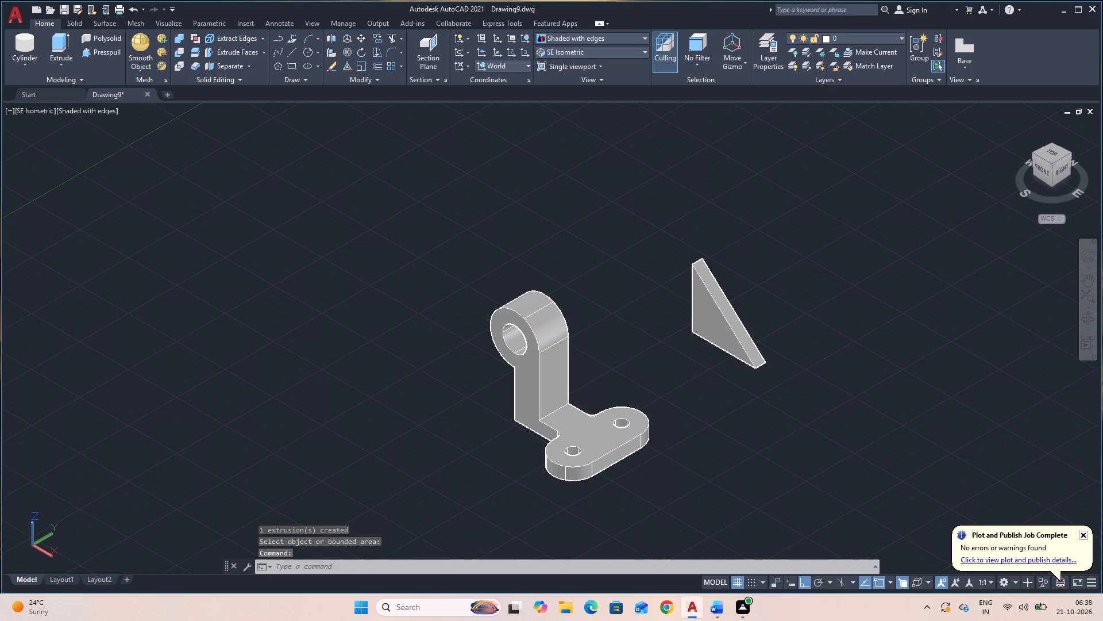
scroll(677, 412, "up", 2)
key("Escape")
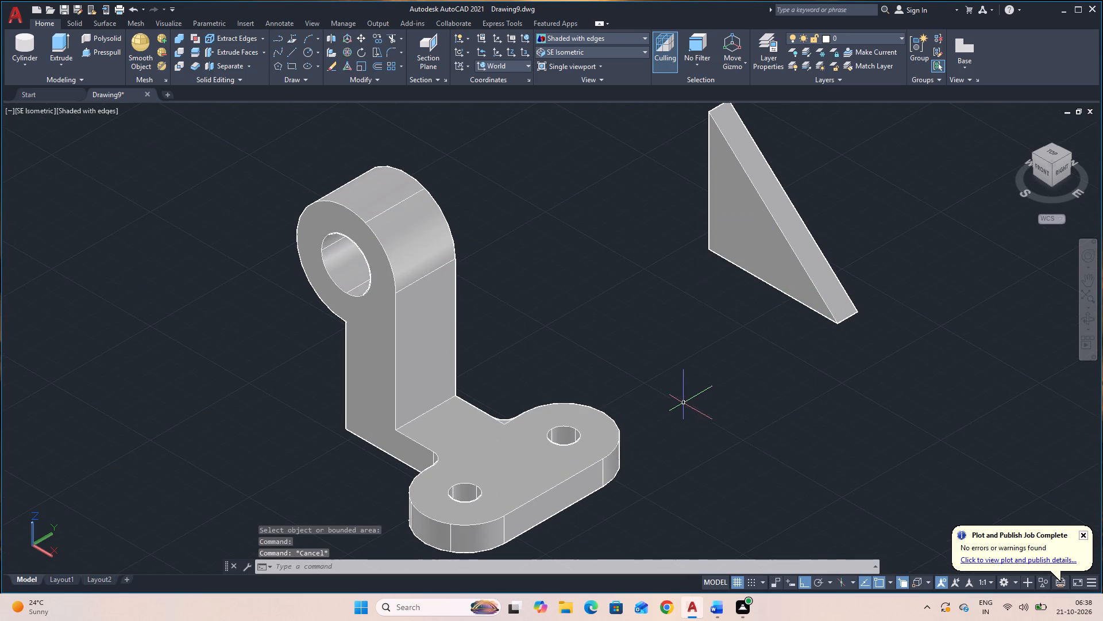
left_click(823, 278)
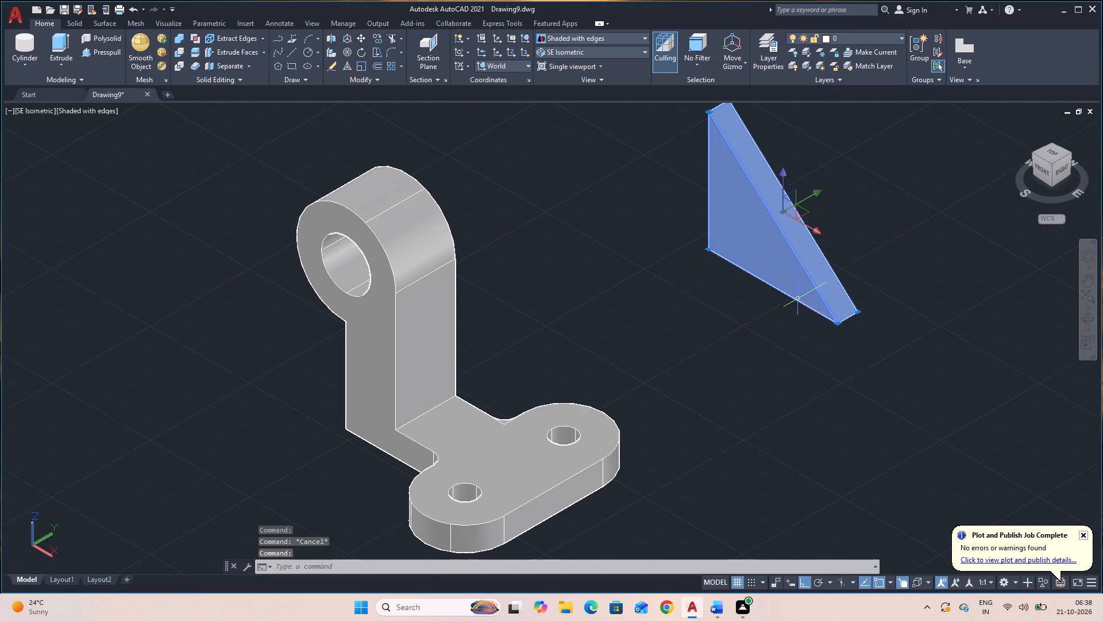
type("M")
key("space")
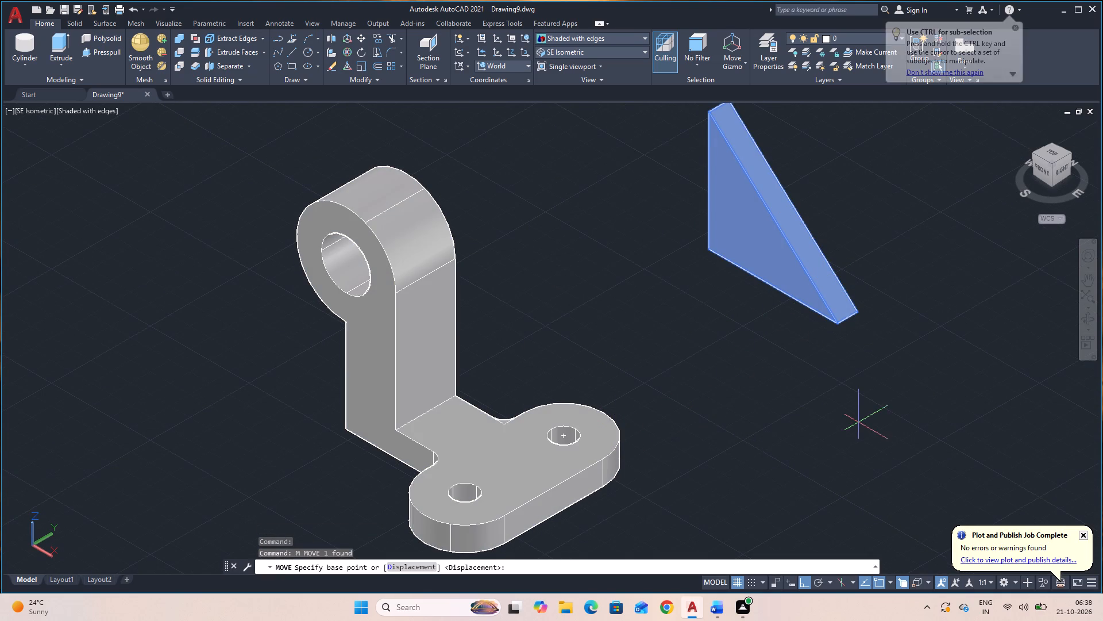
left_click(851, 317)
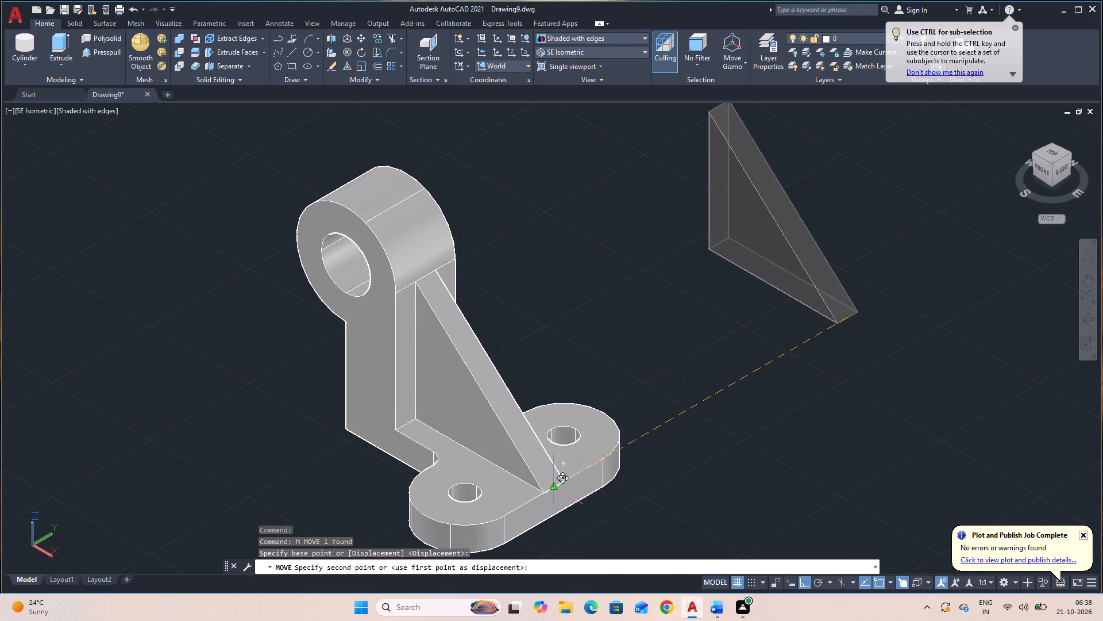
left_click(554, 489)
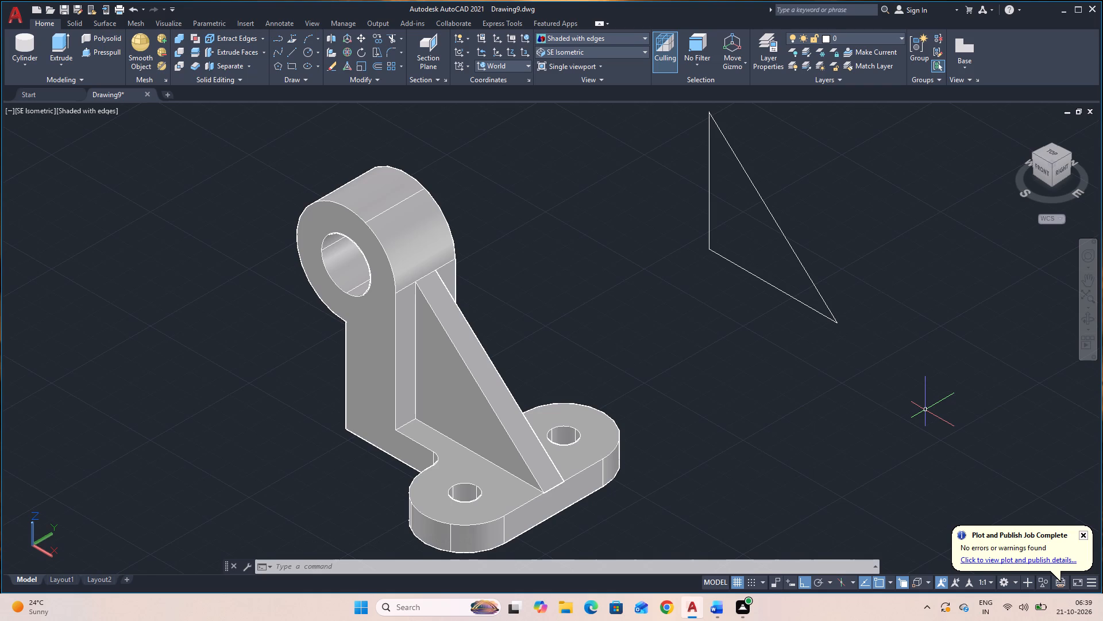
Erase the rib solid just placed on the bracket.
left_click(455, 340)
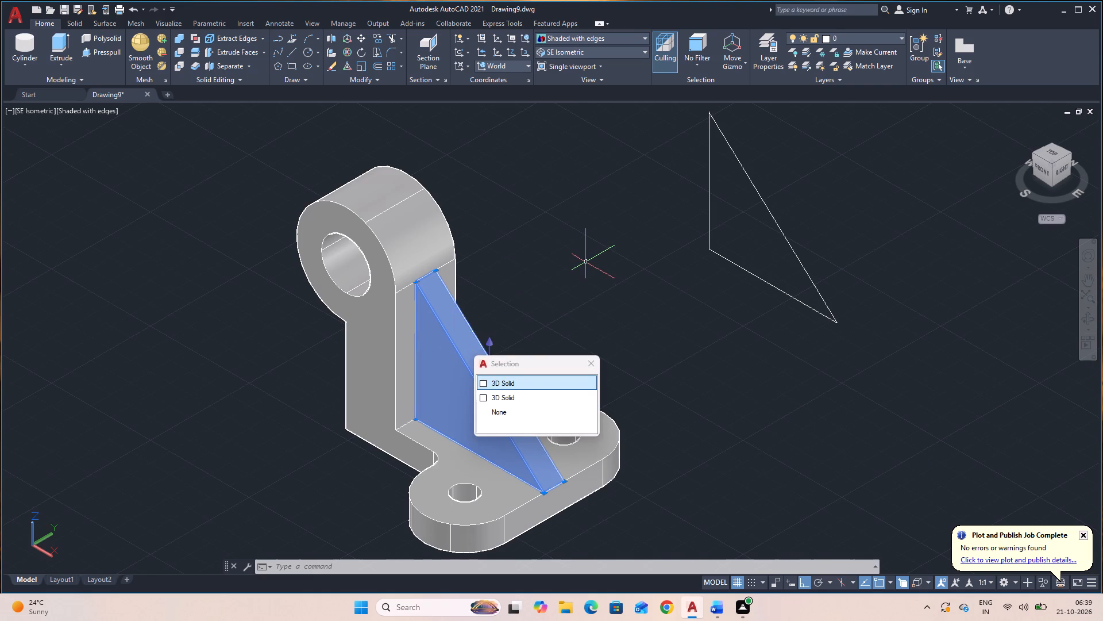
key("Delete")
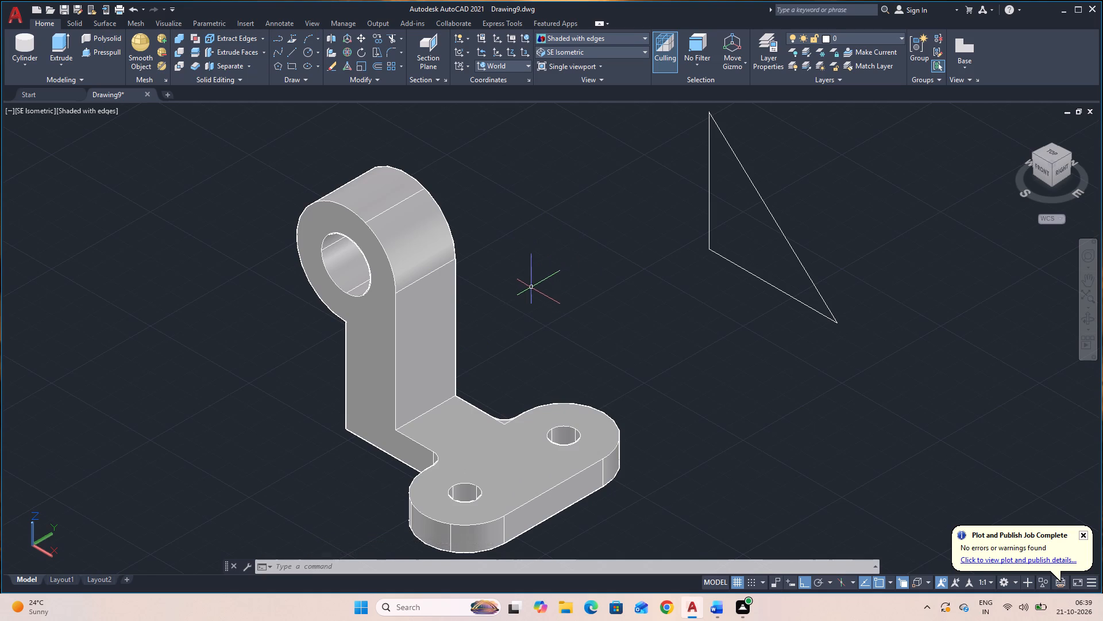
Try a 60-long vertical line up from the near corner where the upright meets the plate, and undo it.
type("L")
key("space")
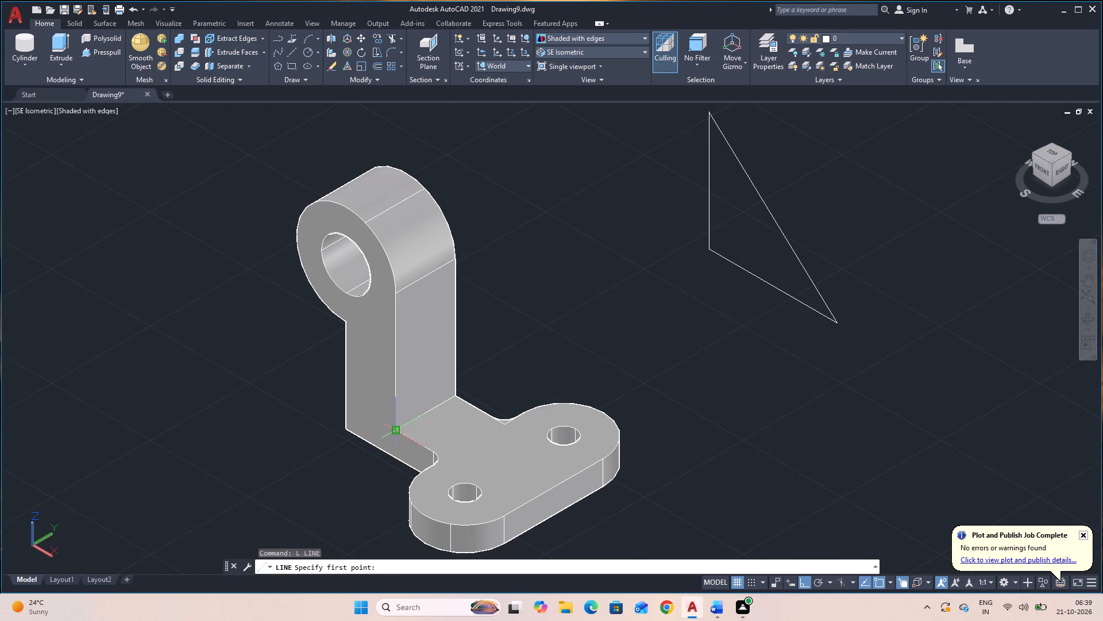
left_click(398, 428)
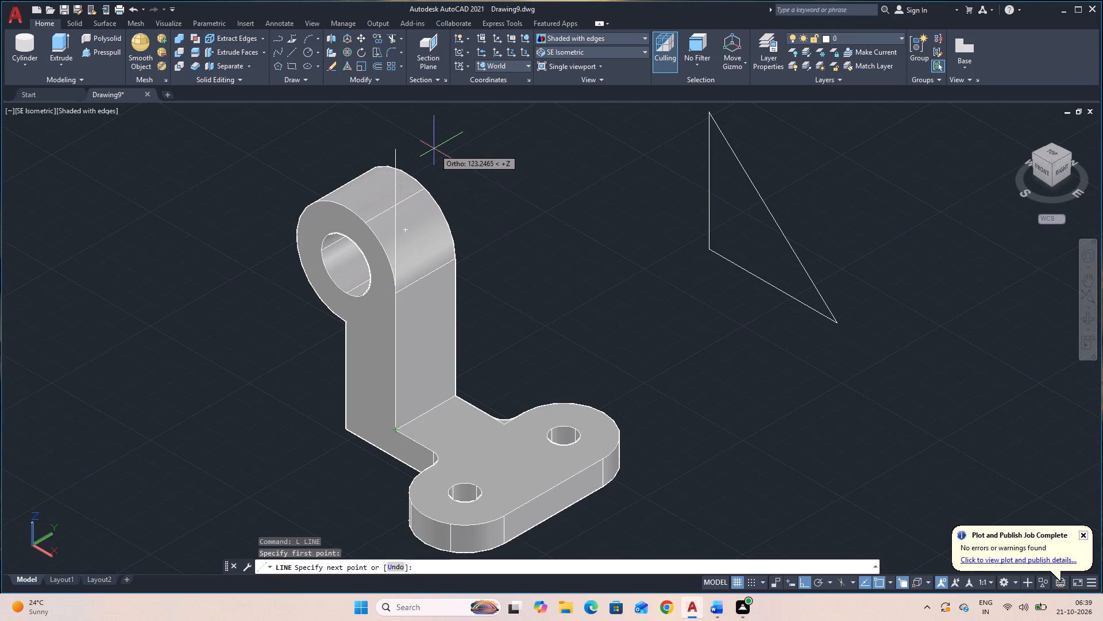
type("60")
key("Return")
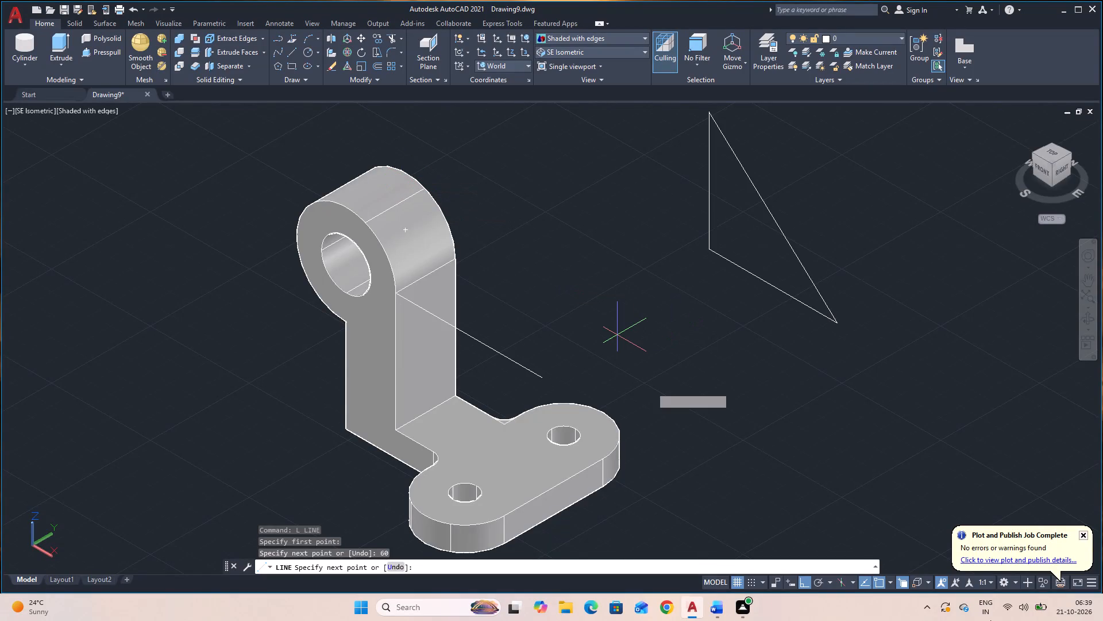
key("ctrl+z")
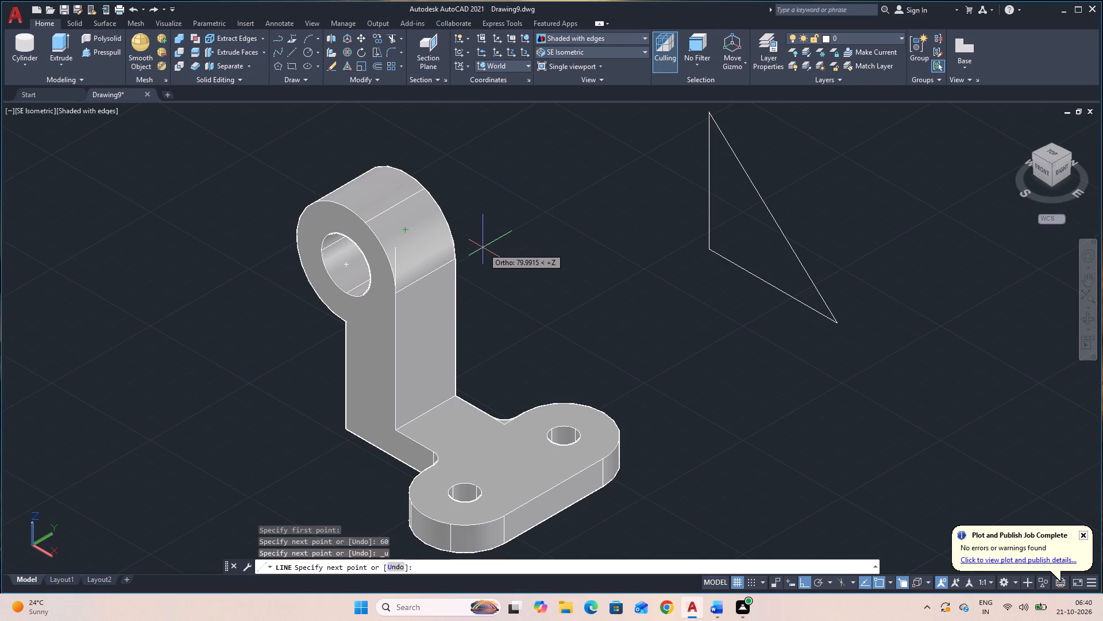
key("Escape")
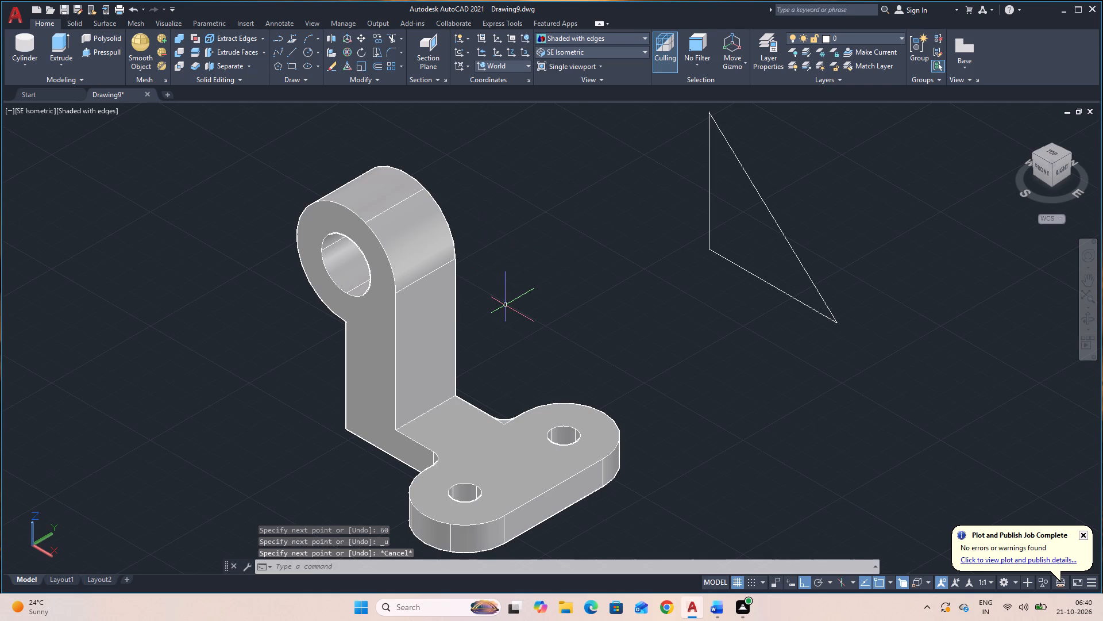
Draw a vertical line from the midpoint of the upright's bottom edge on the plate up past the start of its rounded end.
key("space")
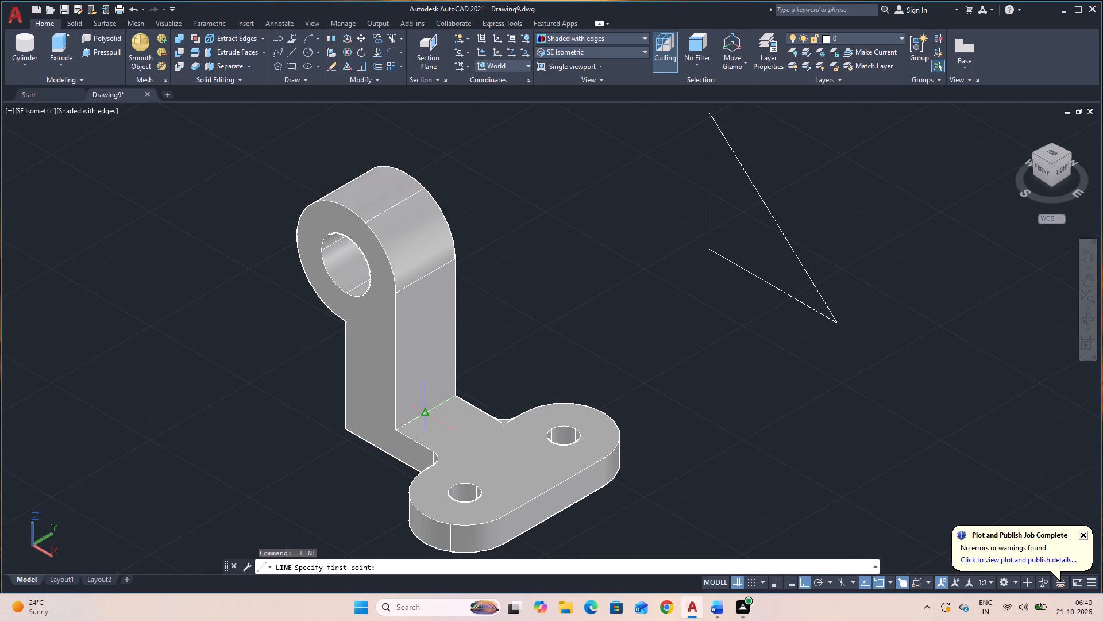
left_click(429, 412)
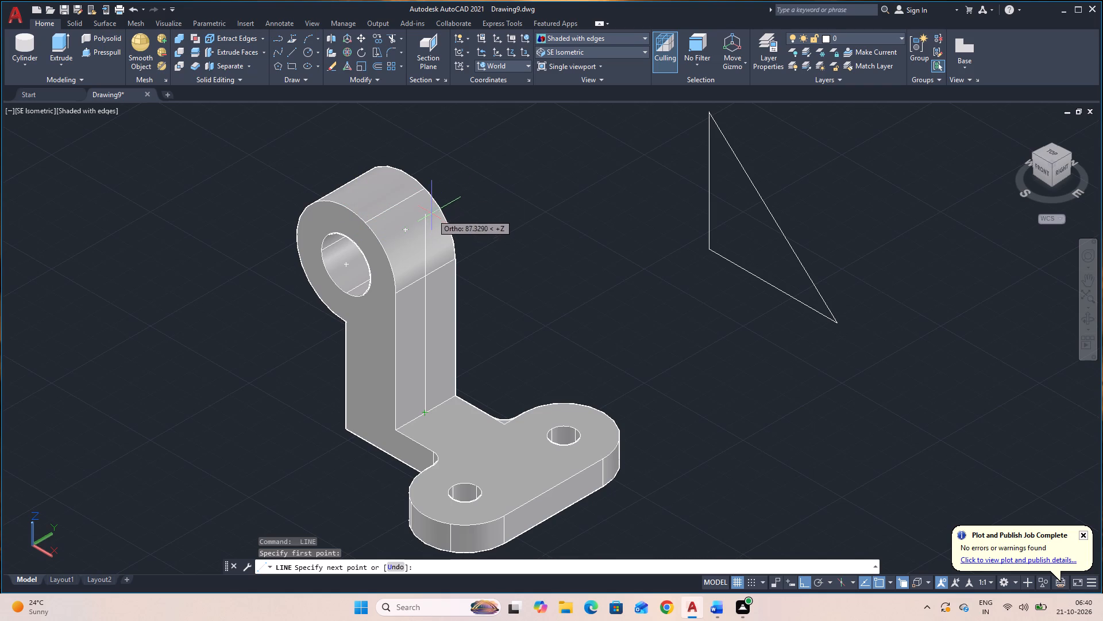
left_click(526, 233)
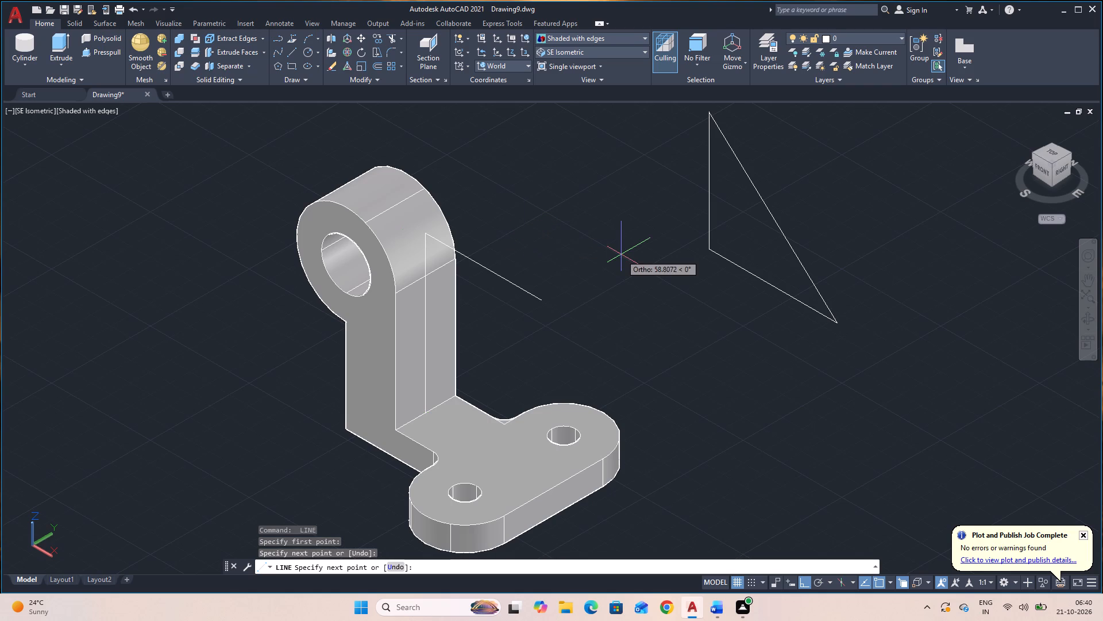
key("Escape")
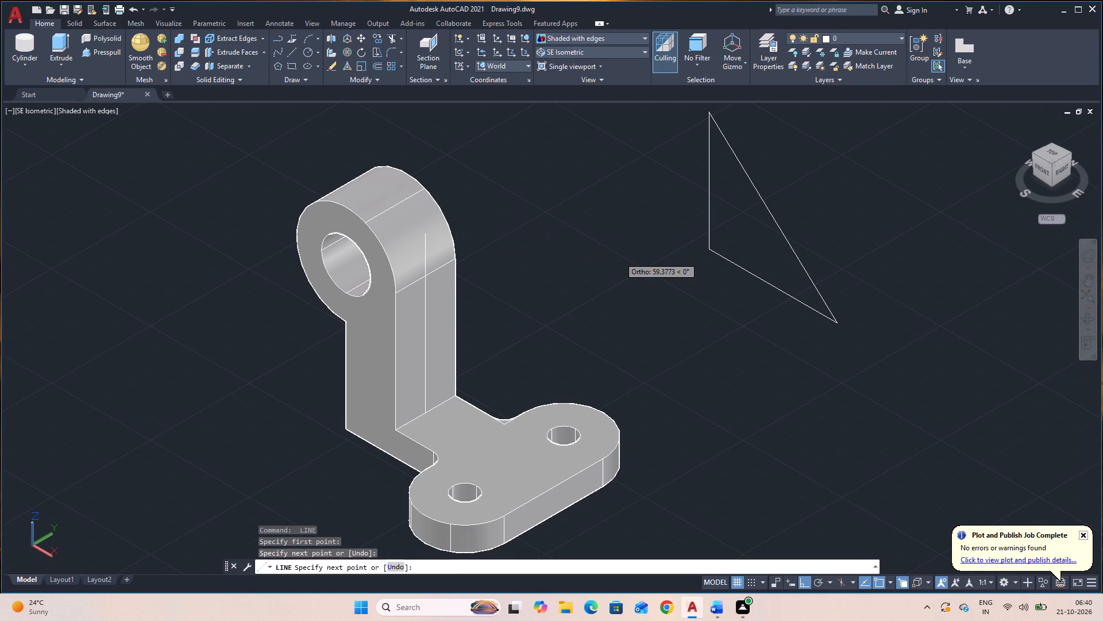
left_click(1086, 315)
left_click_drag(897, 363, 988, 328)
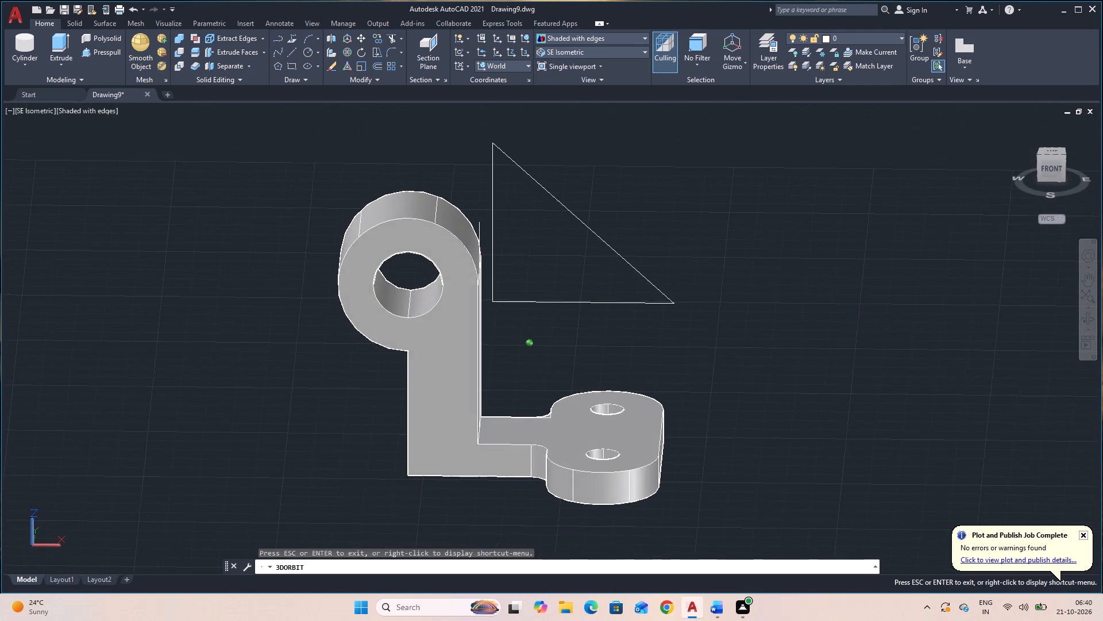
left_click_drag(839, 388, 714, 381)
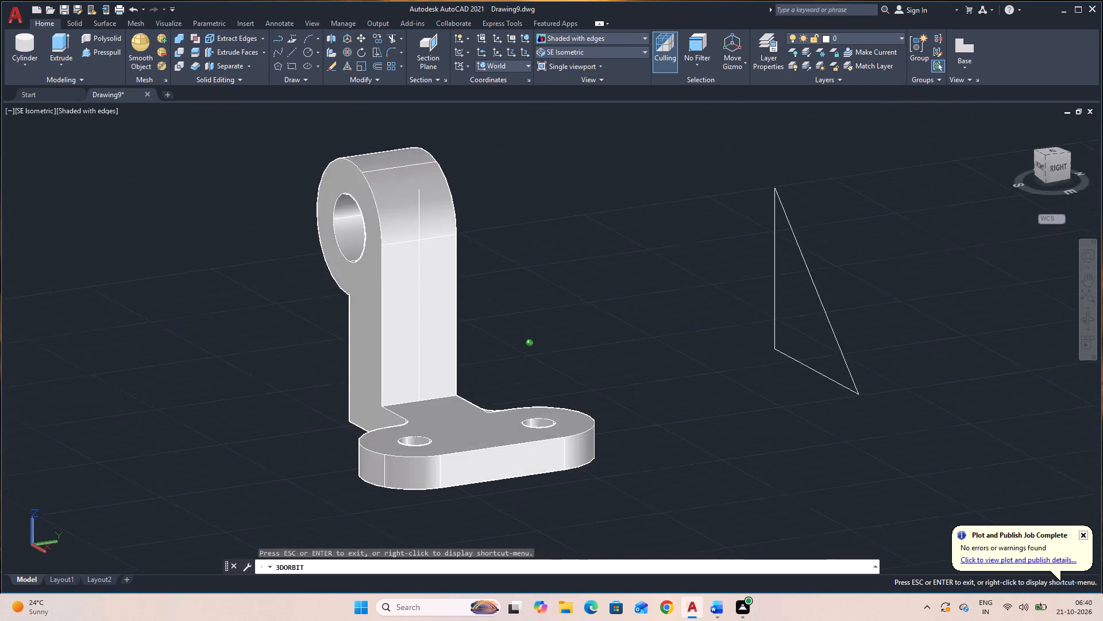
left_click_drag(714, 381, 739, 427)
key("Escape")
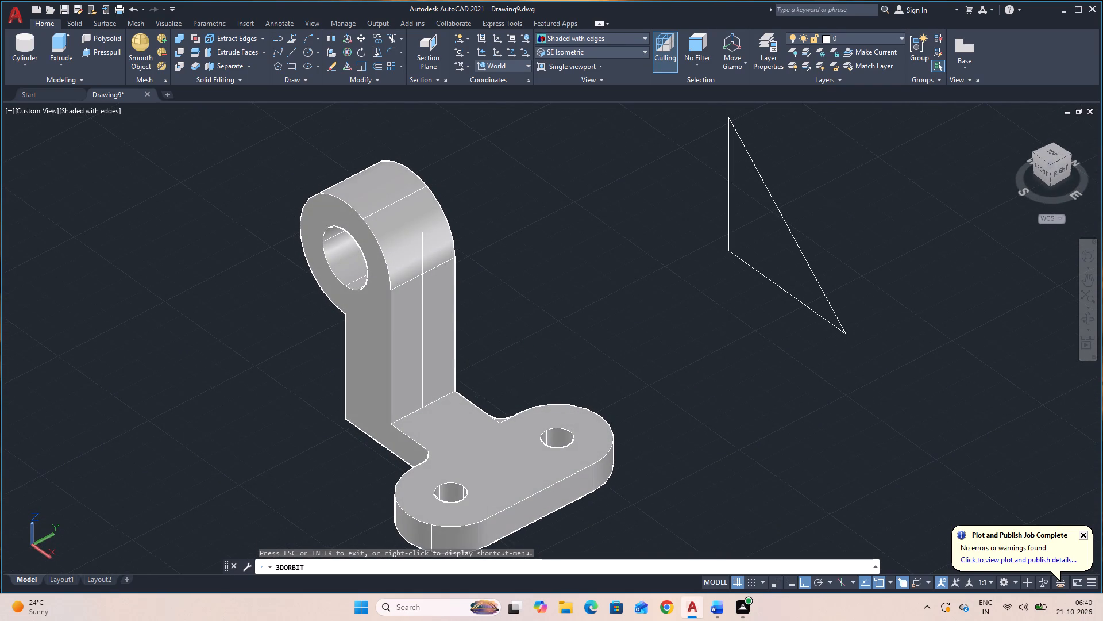
Move the vertical line from its lower end on the plate to the right-angle corner of the separate triangle outline.
left_click(423, 238)
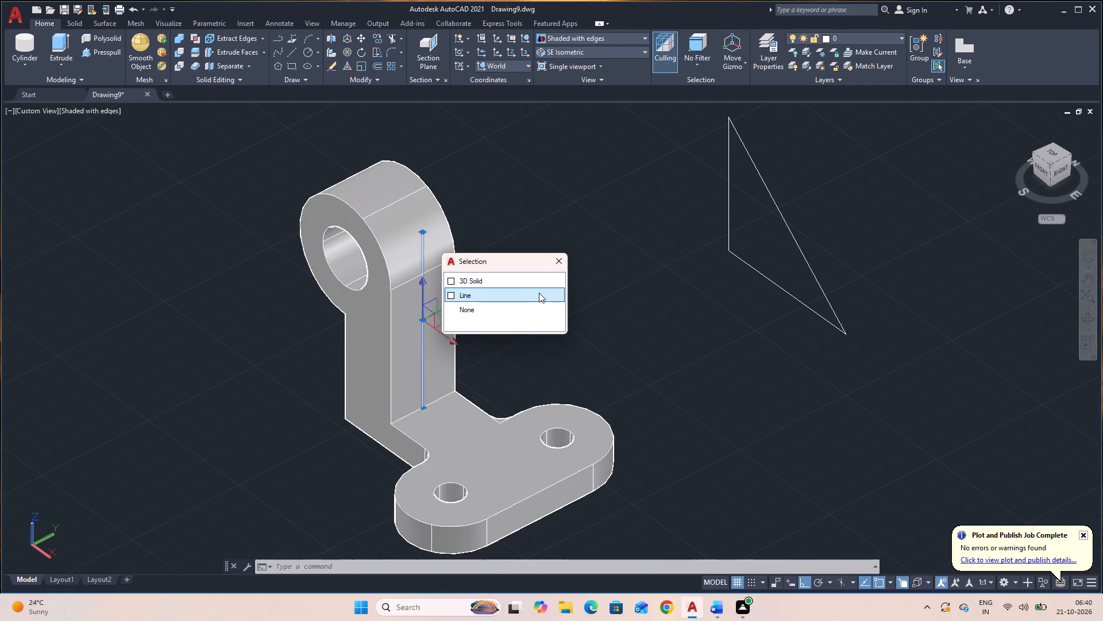
left_click(539, 293)
type("M")
key("space")
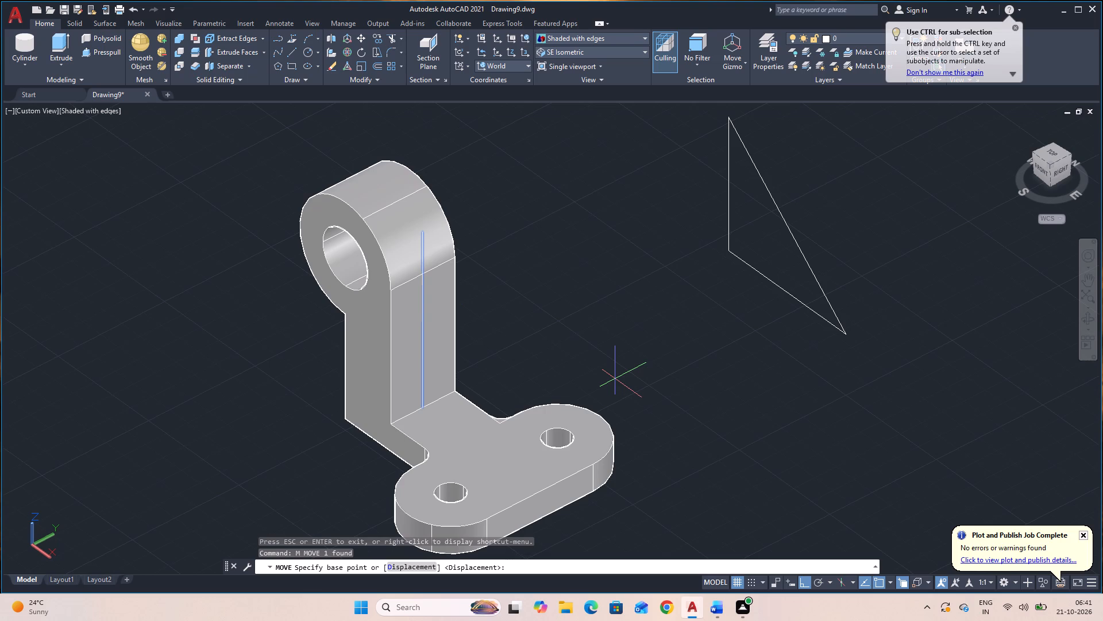
left_click(422, 410)
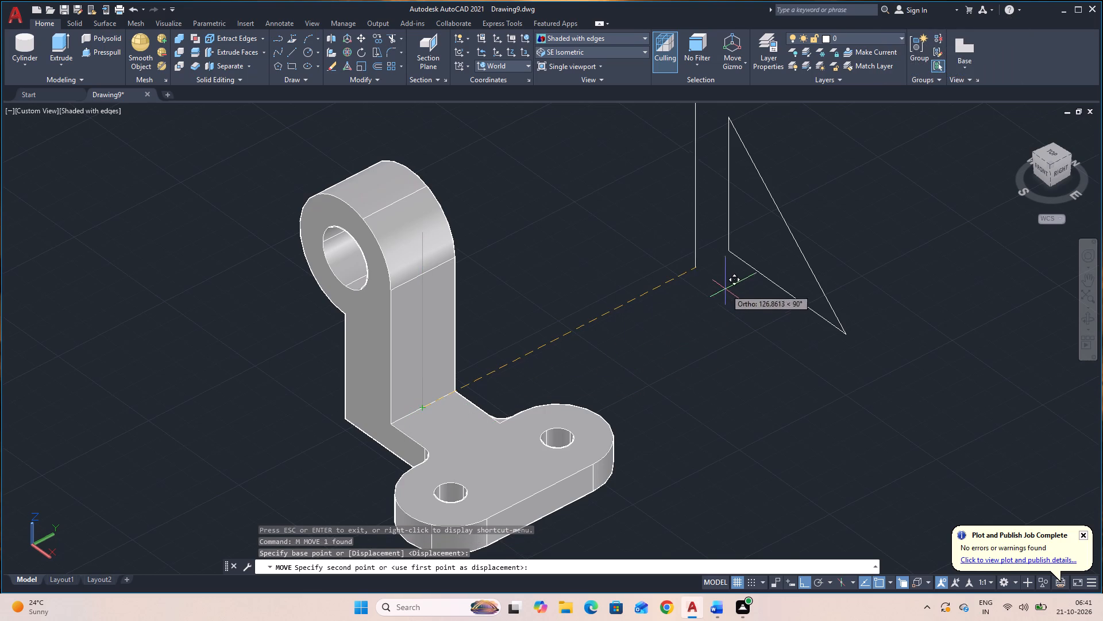
left_click(727, 252)
Draw lines from the top of the moved line to the triangle's sharp lower corner and back to its right-angle corner.
scroll(684, 273, "down", 1)
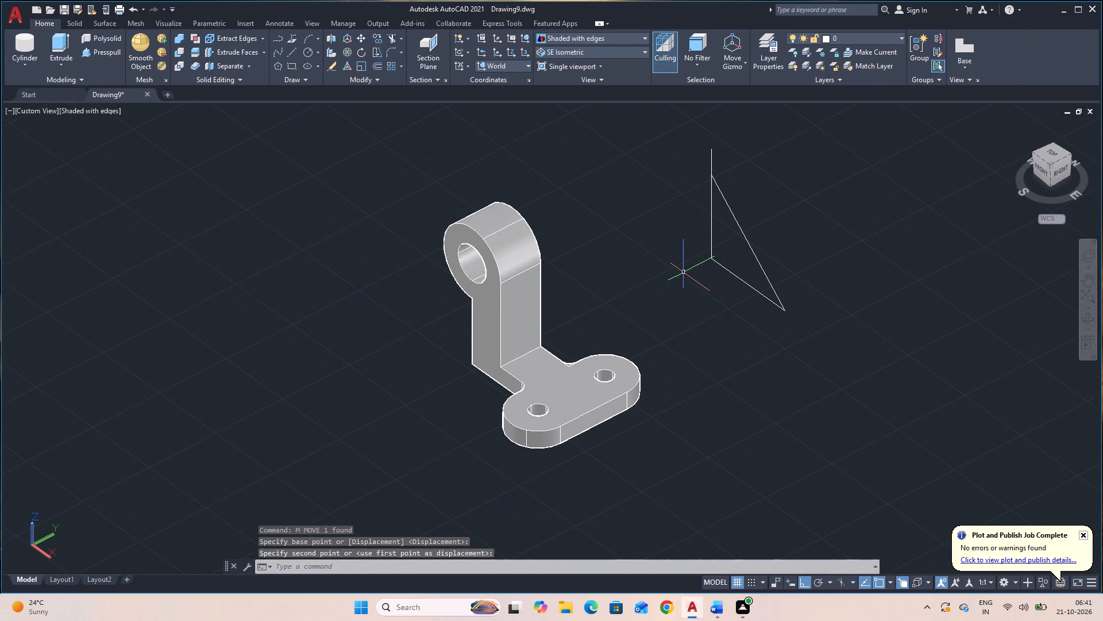
middle_click_drag(683, 272, 652, 327)
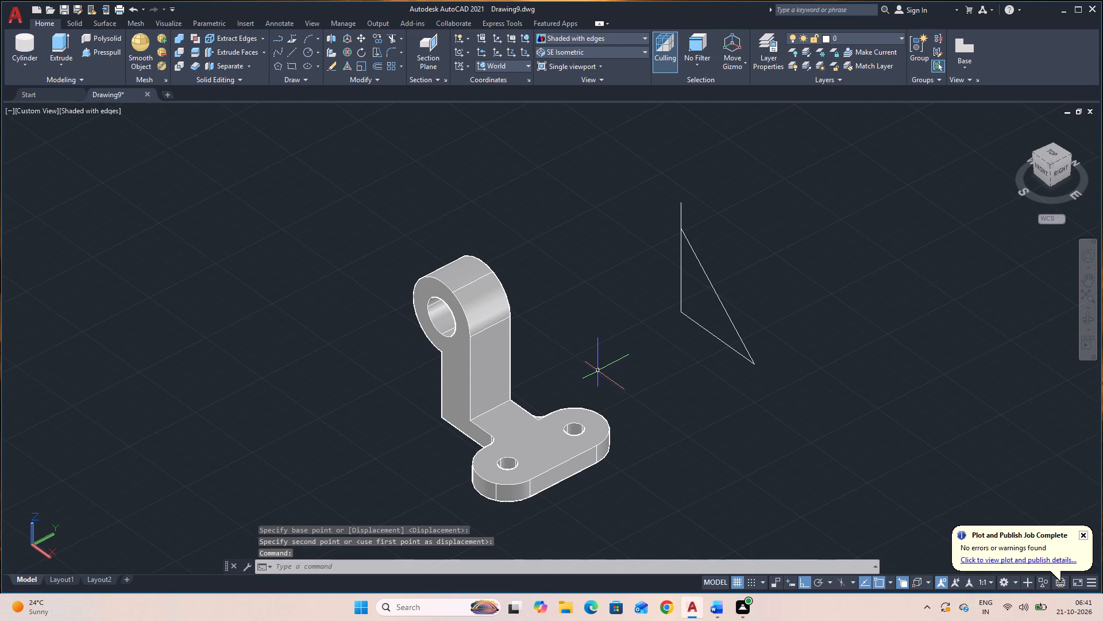
key("l")
key("space")
left_click(684, 203)
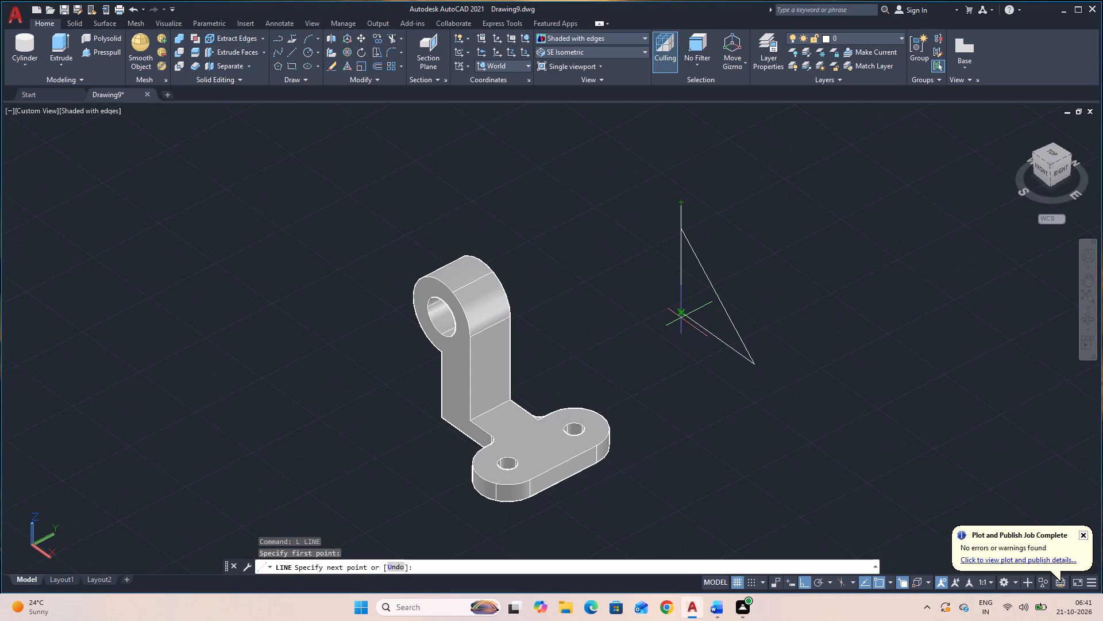
left_click(755, 363)
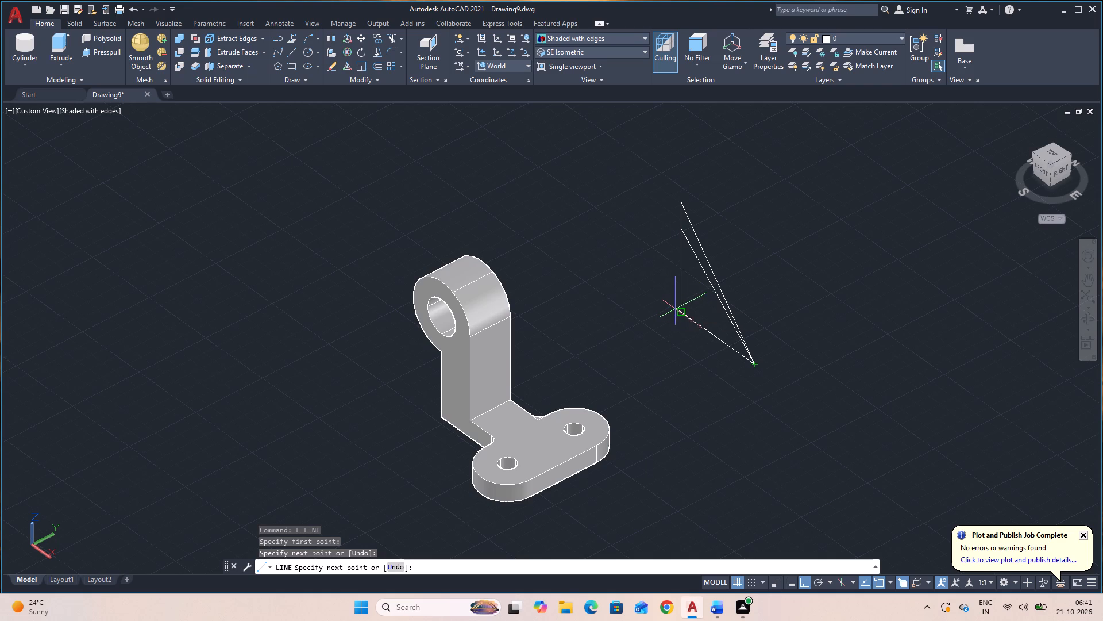
left_click(679, 312)
key("Escape")
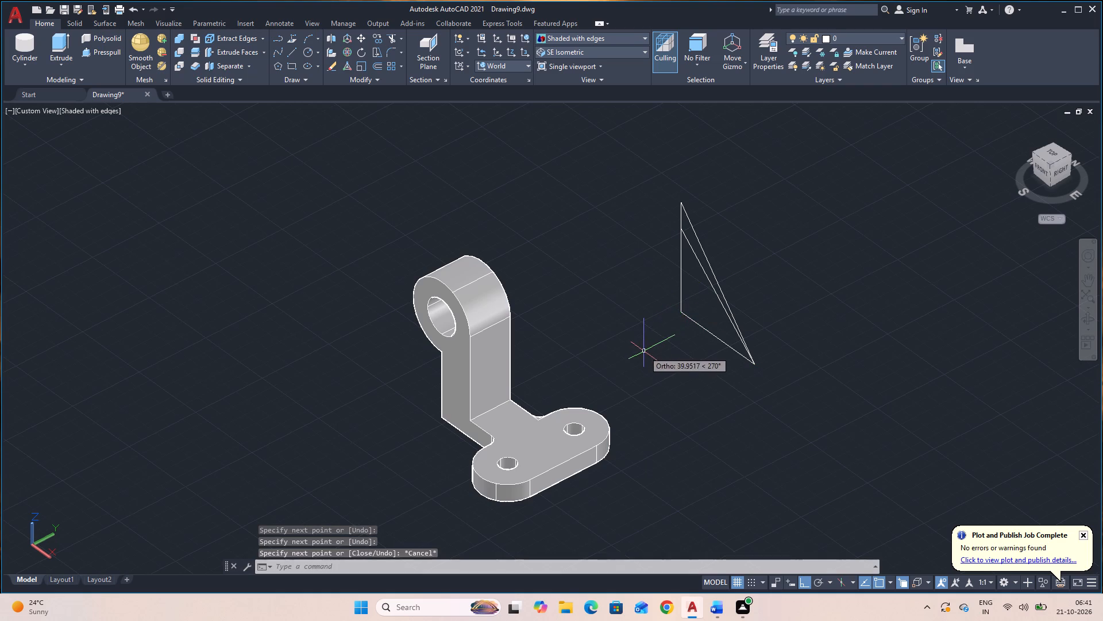
Erase the old, shorter triangle outline, keeping the new taller one.
left_click(701, 266)
key("Delete")
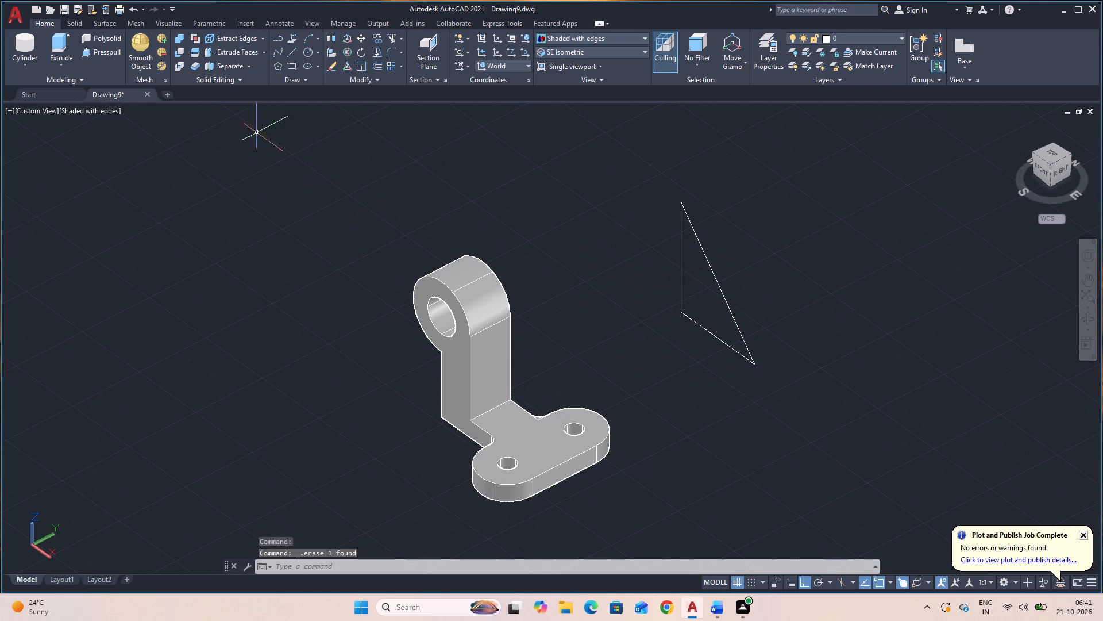
Join the three lines of the taller triangle into one outline.
left_click(109, 51)
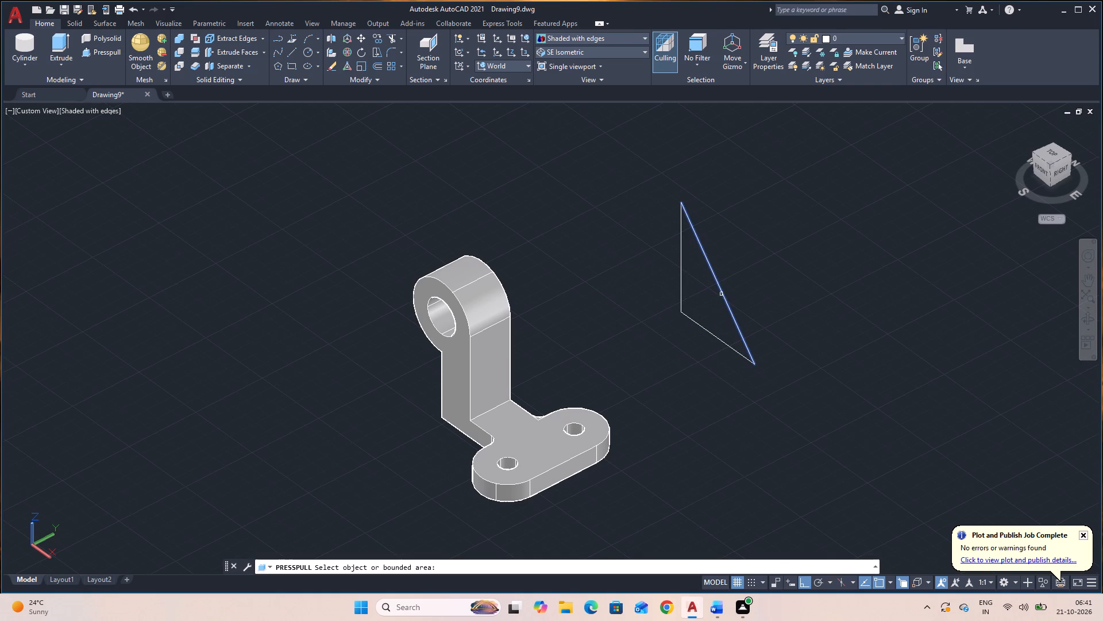
key("Escape")
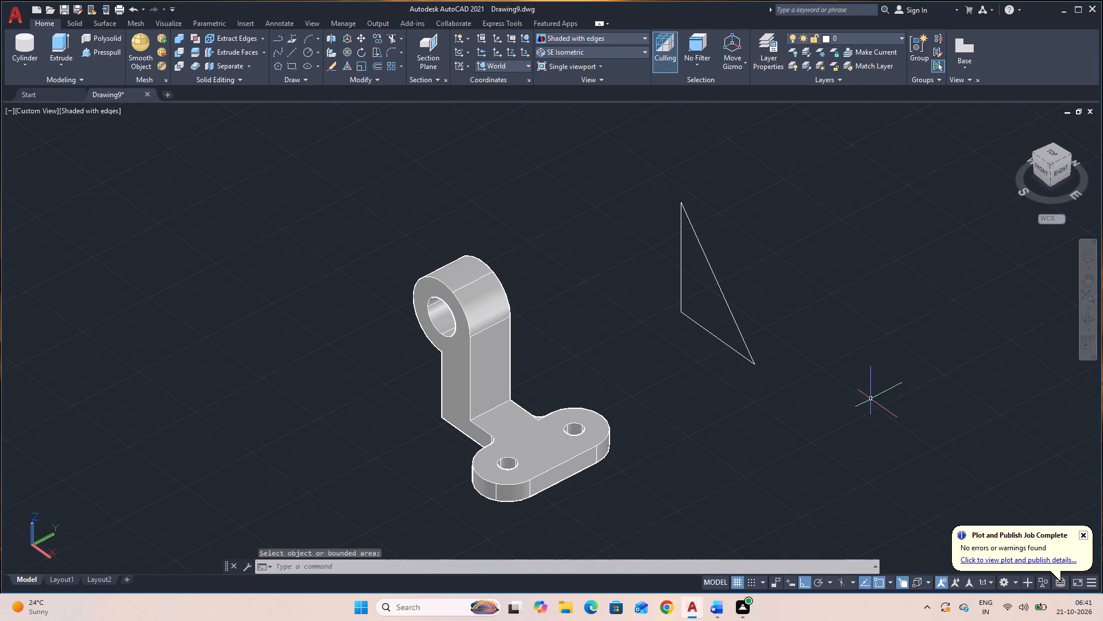
left_click(871, 399)
left_click(609, 198)
type("J")
key("space")
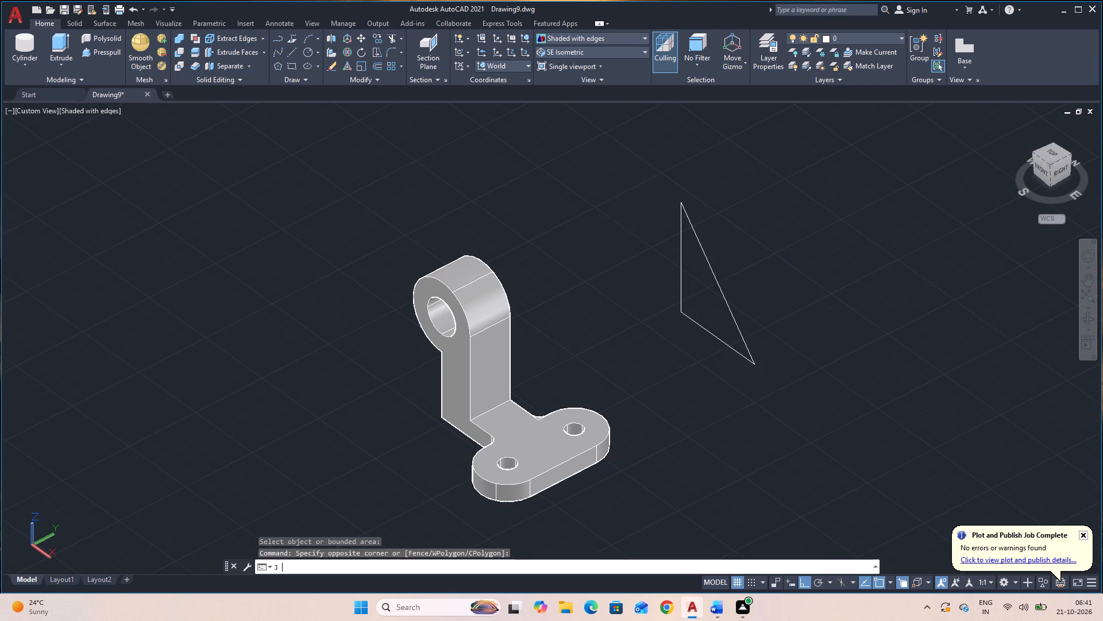
Press/Pull the area inside the taller triangle to a thickness of 10.
left_click(96, 51)
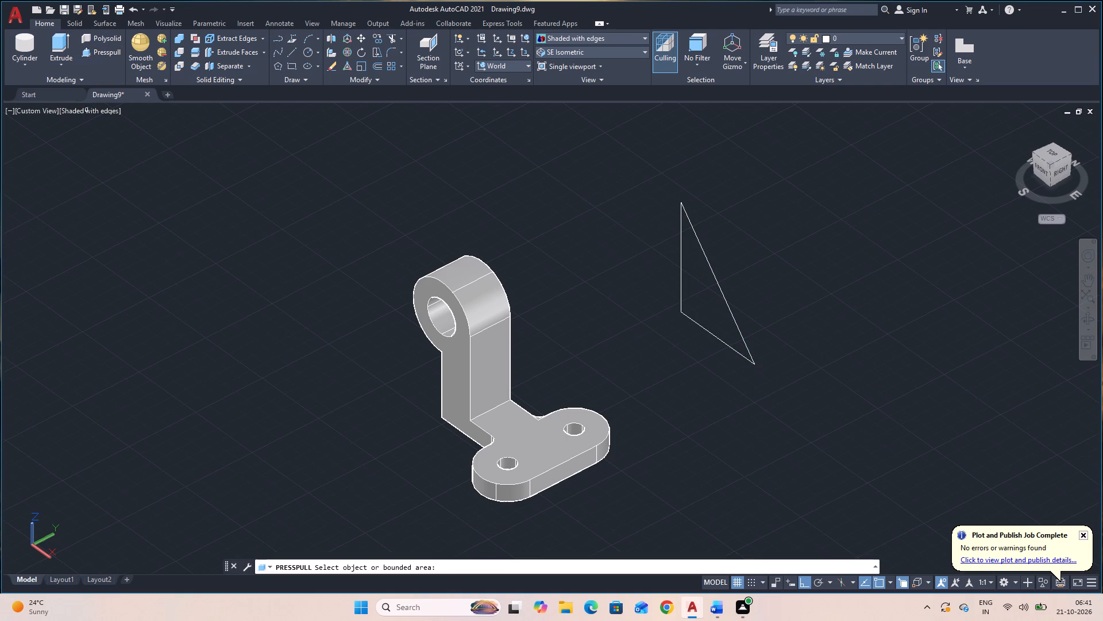
left_click(732, 315)
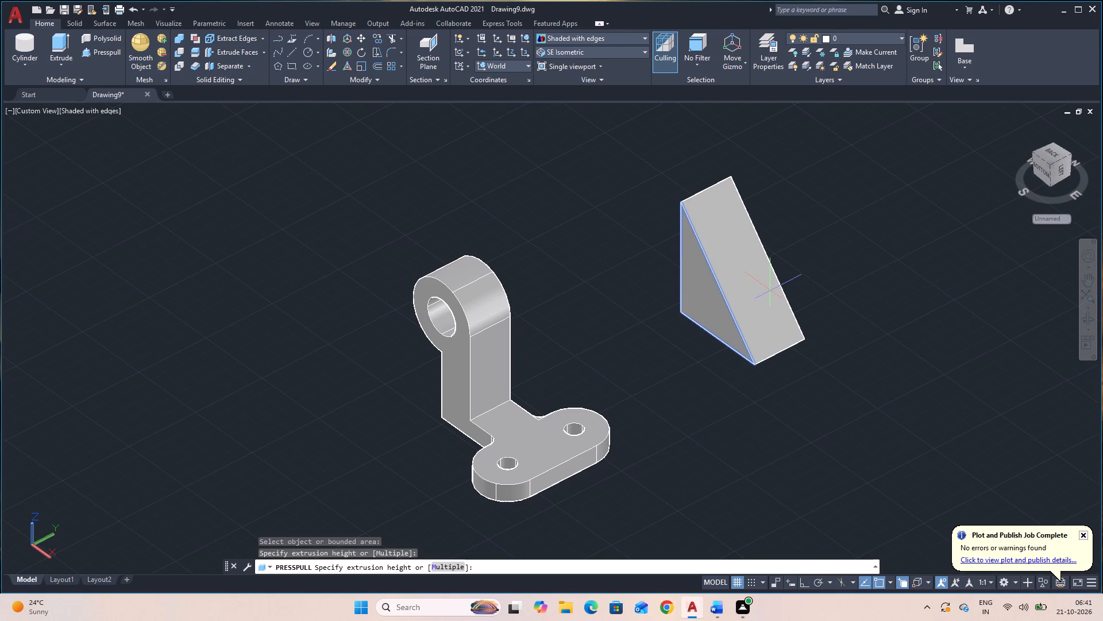
type("10")
key("Return")
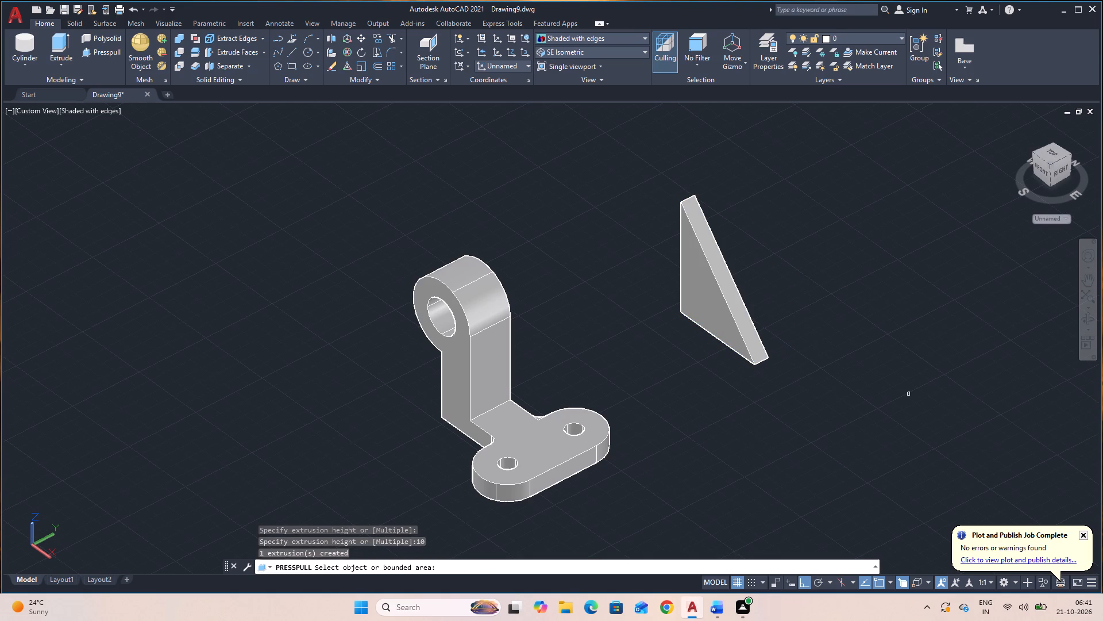
key("Escape")
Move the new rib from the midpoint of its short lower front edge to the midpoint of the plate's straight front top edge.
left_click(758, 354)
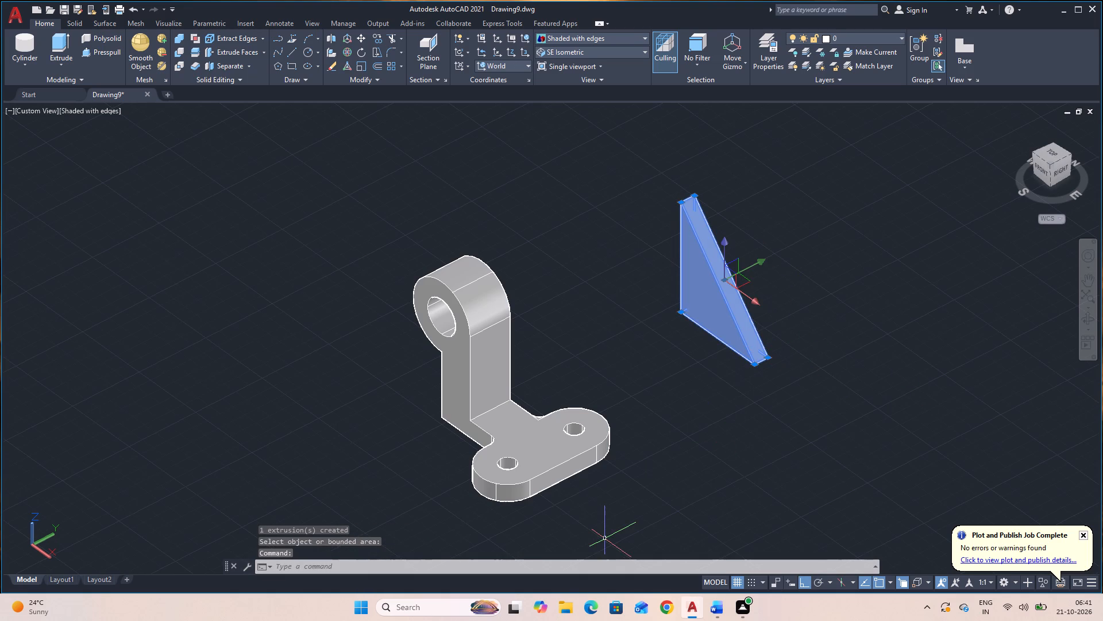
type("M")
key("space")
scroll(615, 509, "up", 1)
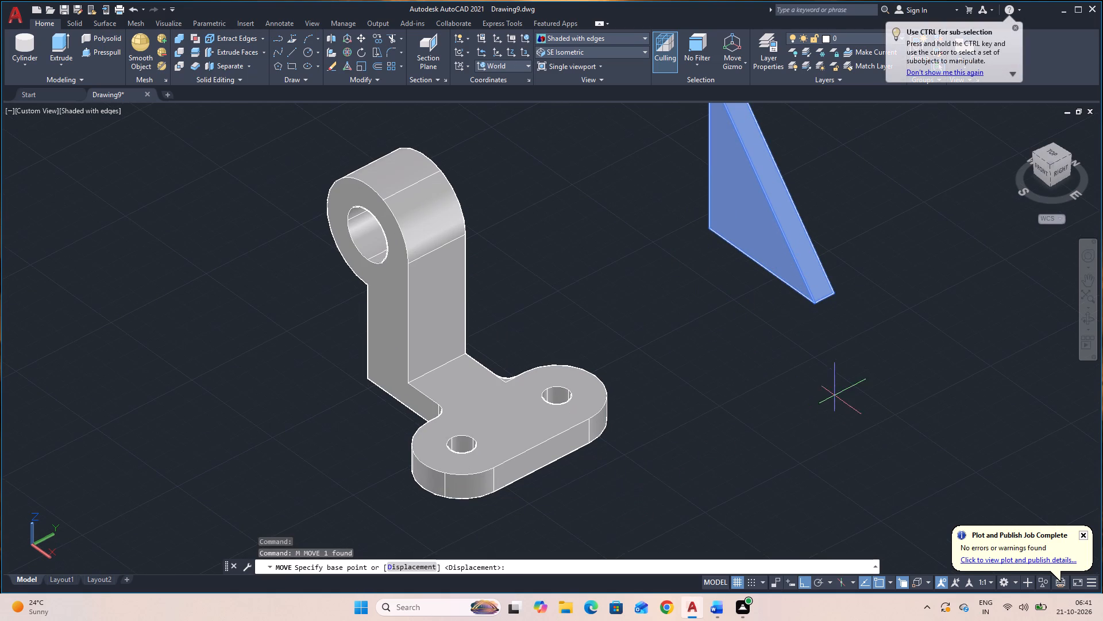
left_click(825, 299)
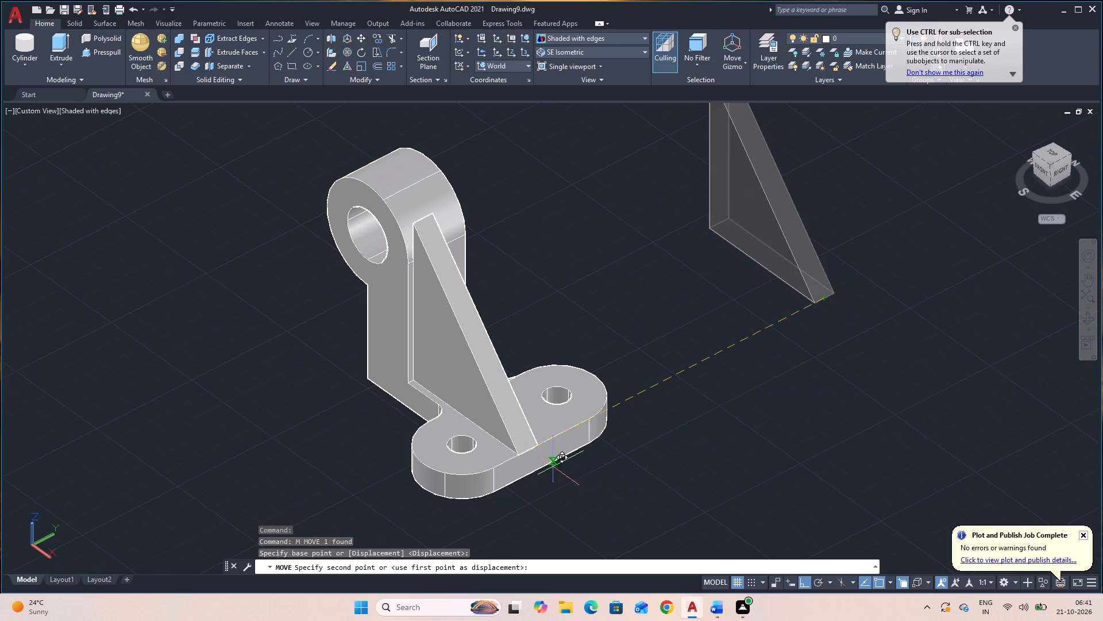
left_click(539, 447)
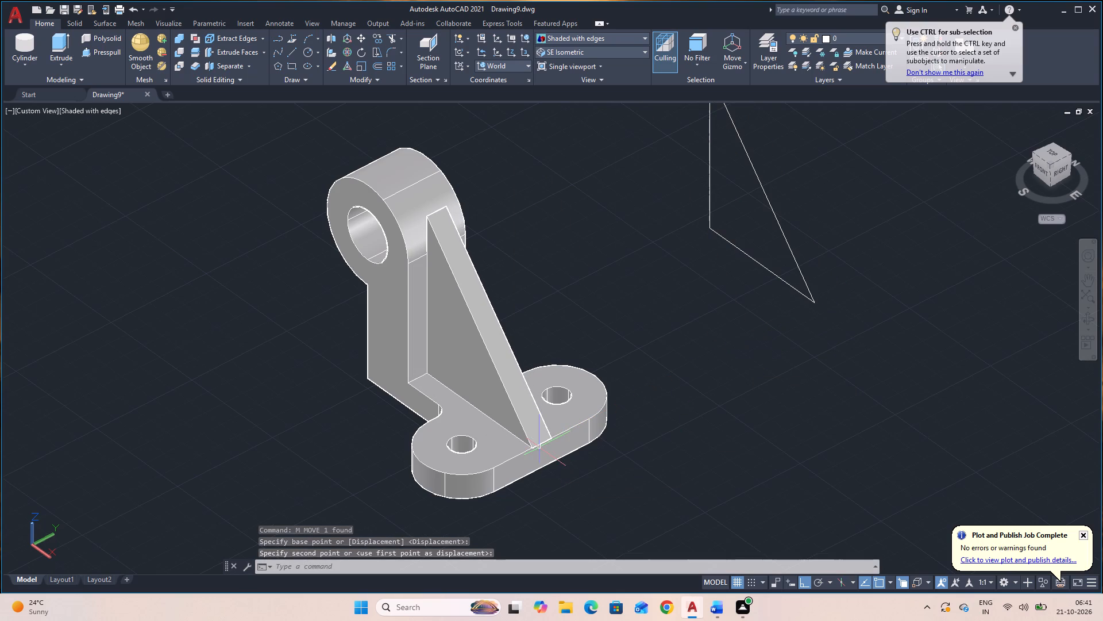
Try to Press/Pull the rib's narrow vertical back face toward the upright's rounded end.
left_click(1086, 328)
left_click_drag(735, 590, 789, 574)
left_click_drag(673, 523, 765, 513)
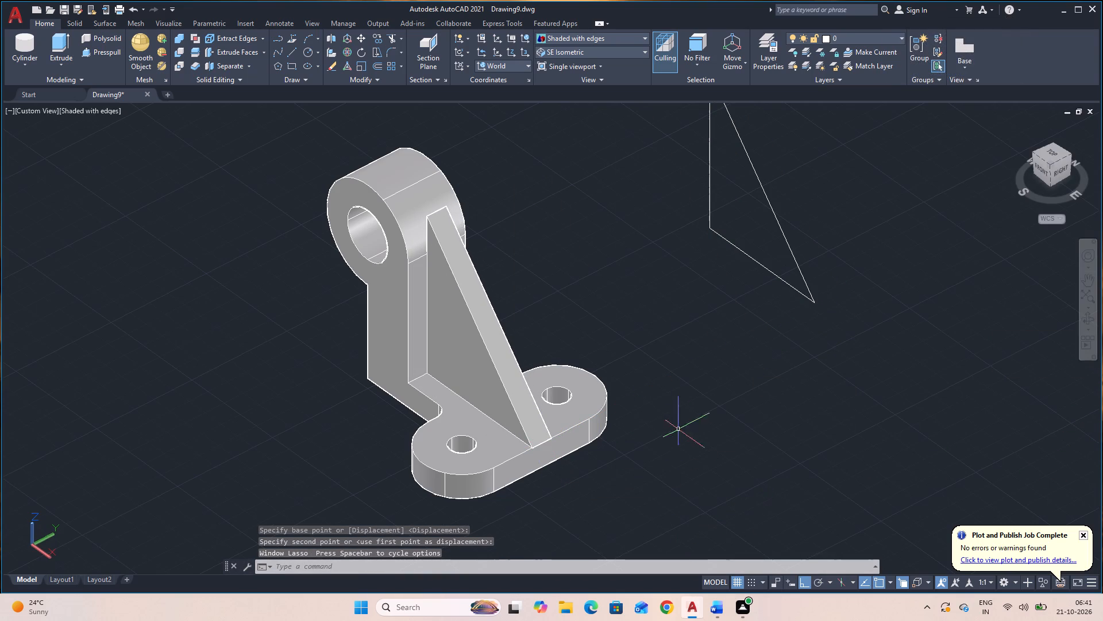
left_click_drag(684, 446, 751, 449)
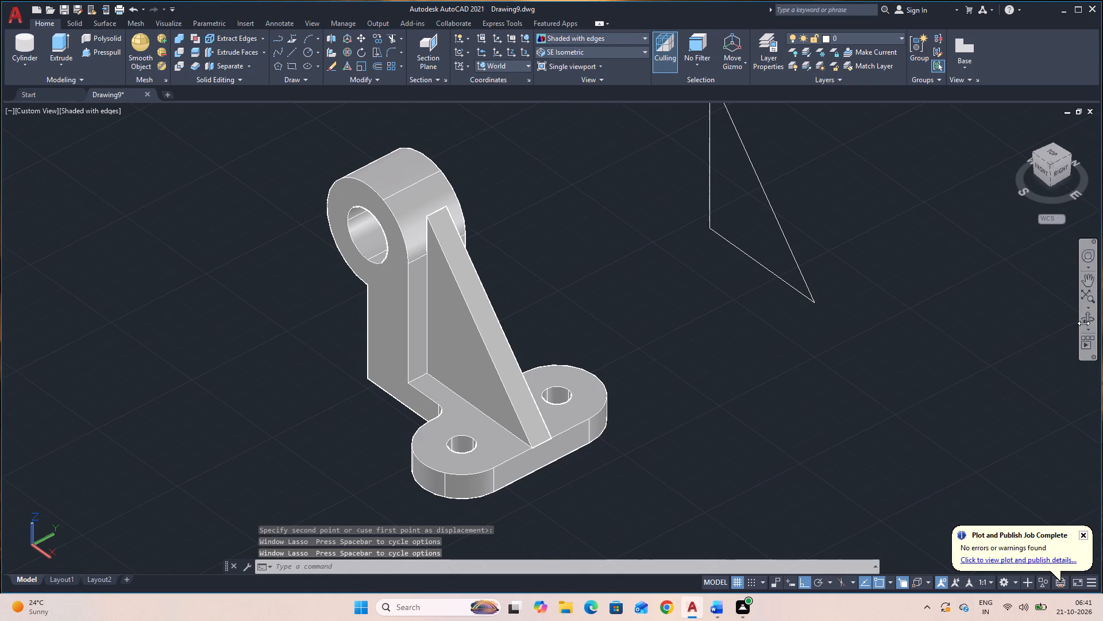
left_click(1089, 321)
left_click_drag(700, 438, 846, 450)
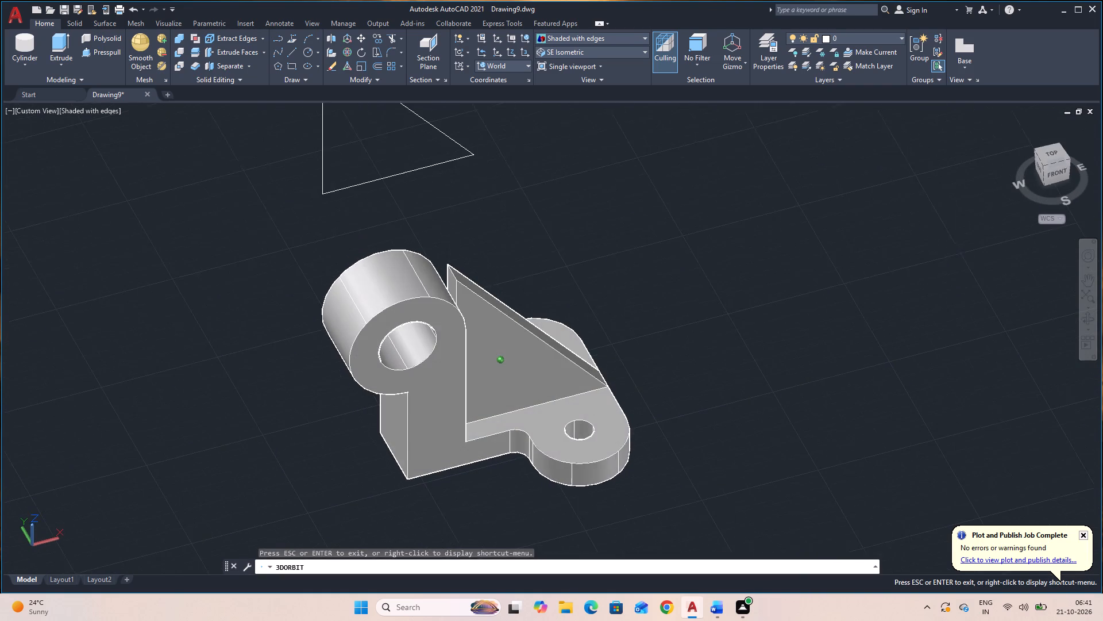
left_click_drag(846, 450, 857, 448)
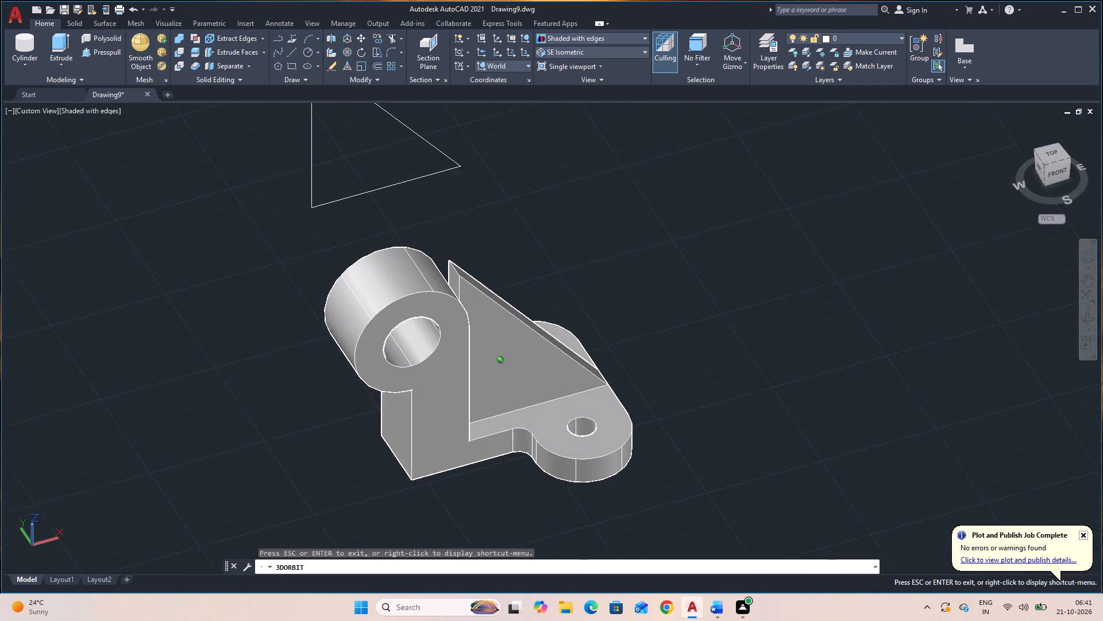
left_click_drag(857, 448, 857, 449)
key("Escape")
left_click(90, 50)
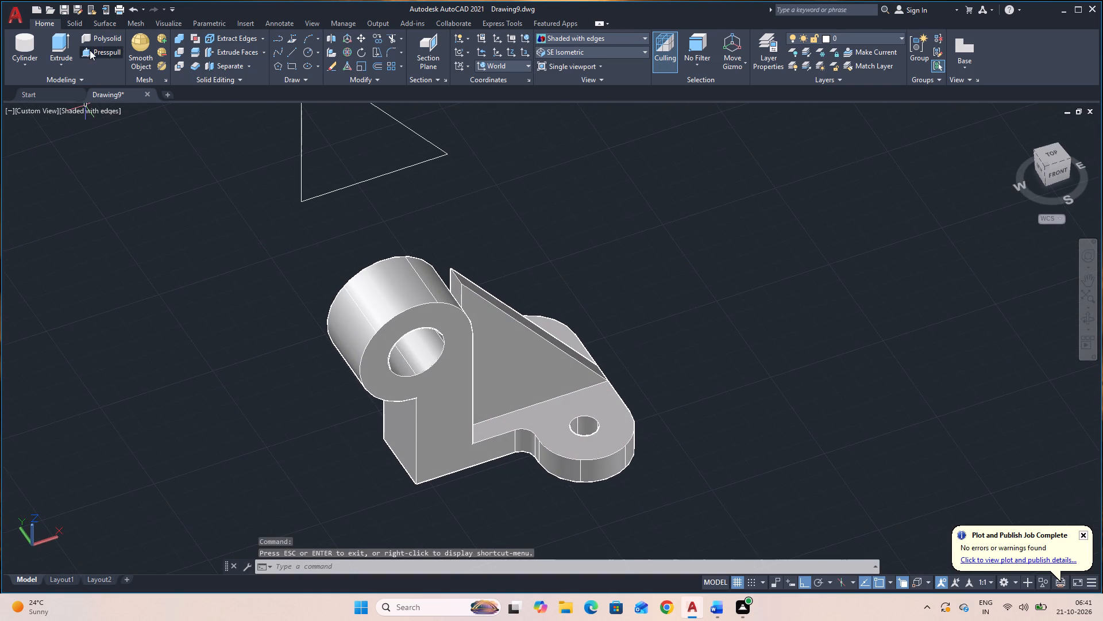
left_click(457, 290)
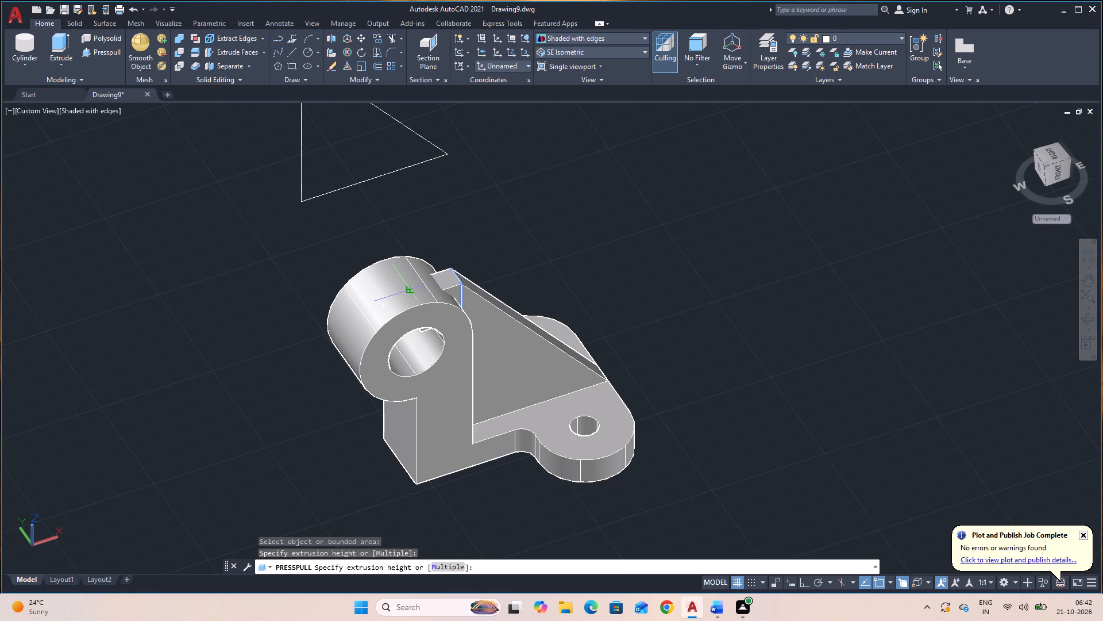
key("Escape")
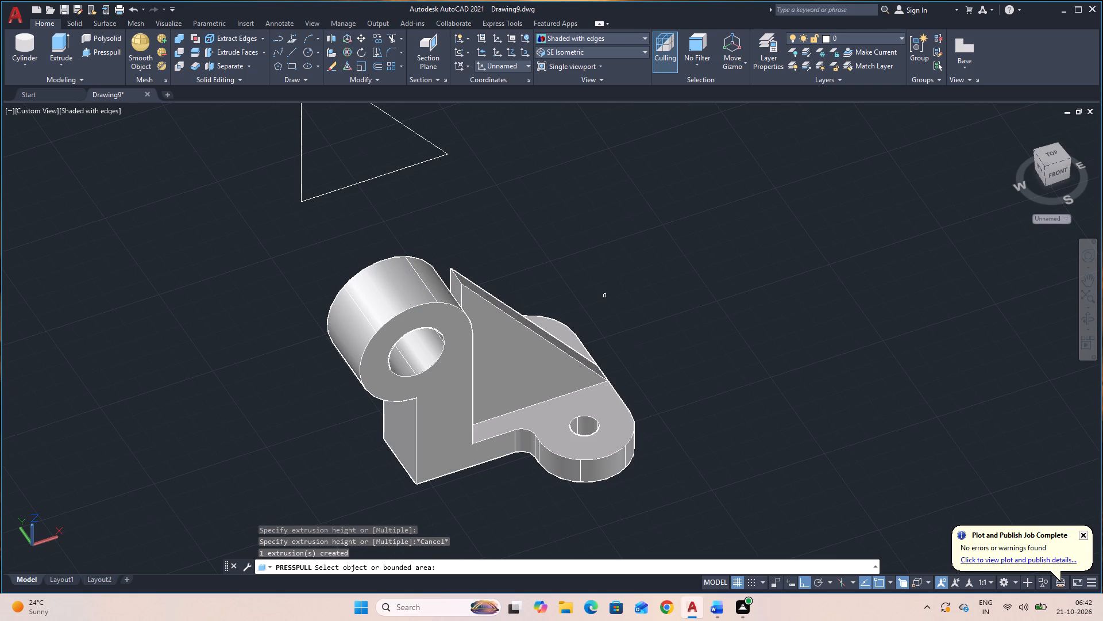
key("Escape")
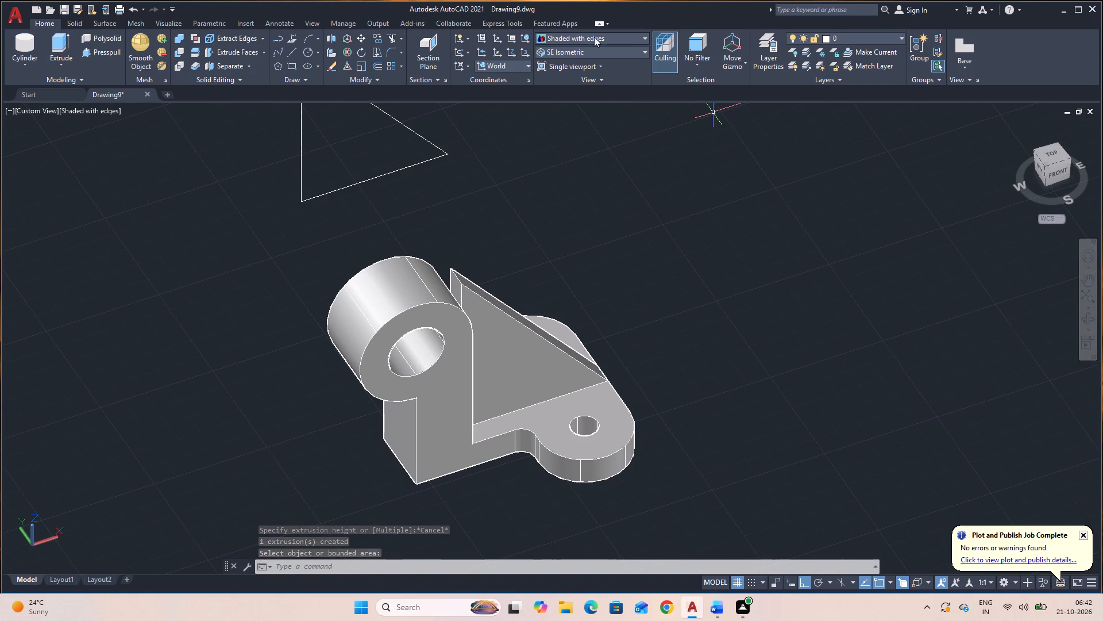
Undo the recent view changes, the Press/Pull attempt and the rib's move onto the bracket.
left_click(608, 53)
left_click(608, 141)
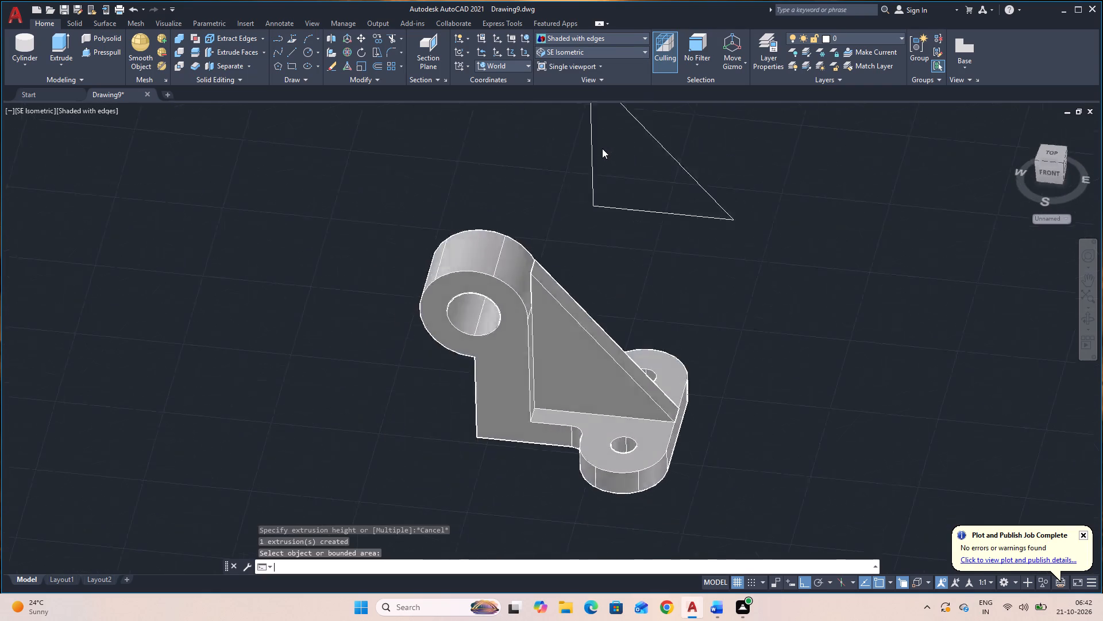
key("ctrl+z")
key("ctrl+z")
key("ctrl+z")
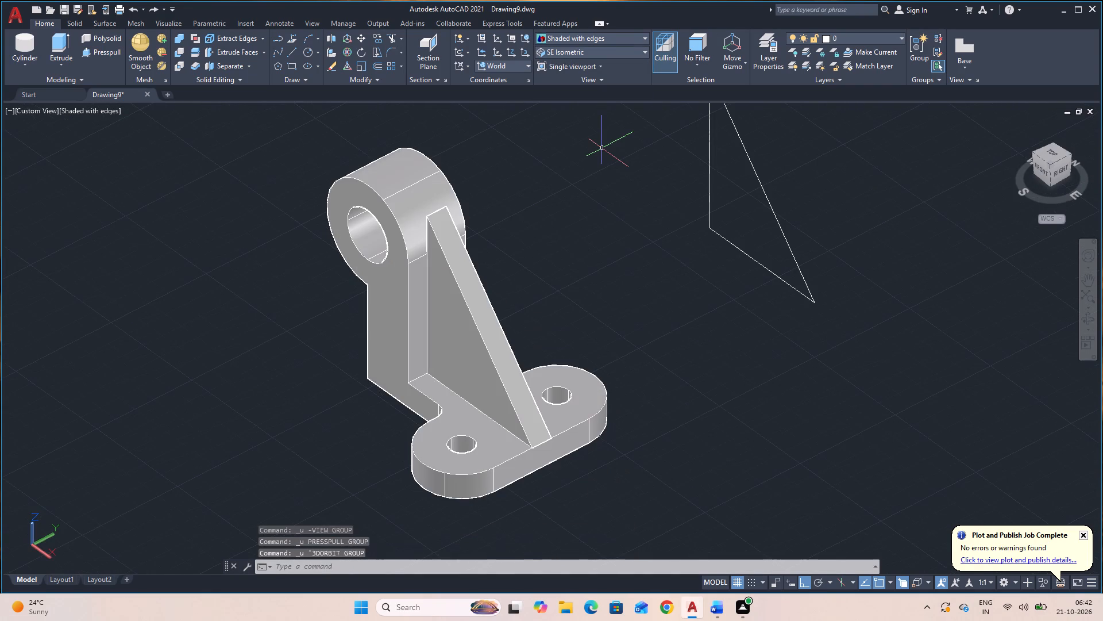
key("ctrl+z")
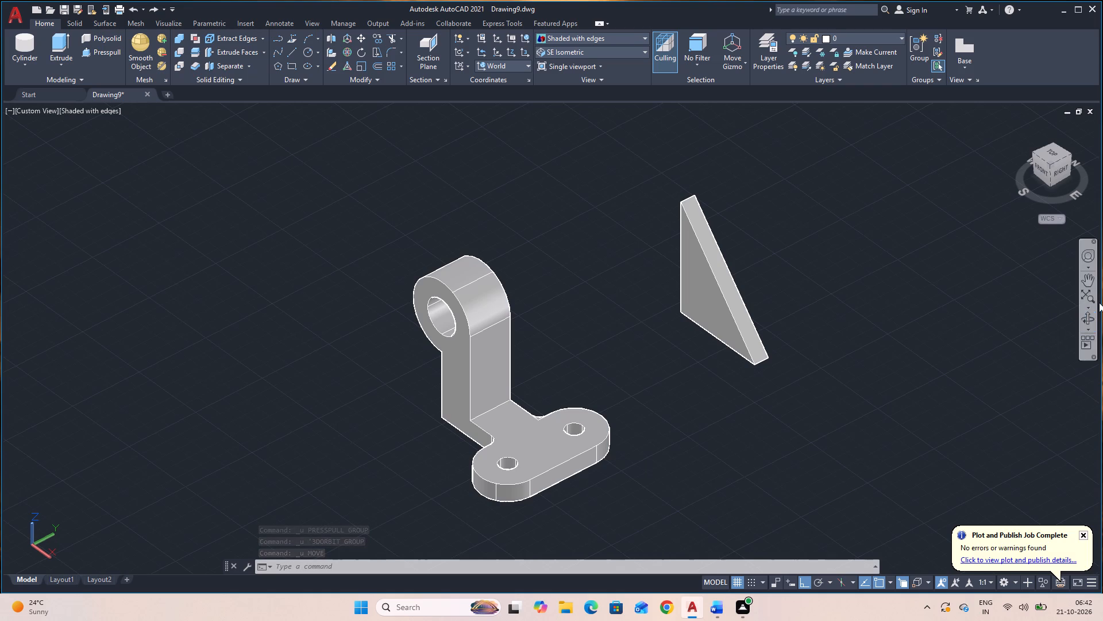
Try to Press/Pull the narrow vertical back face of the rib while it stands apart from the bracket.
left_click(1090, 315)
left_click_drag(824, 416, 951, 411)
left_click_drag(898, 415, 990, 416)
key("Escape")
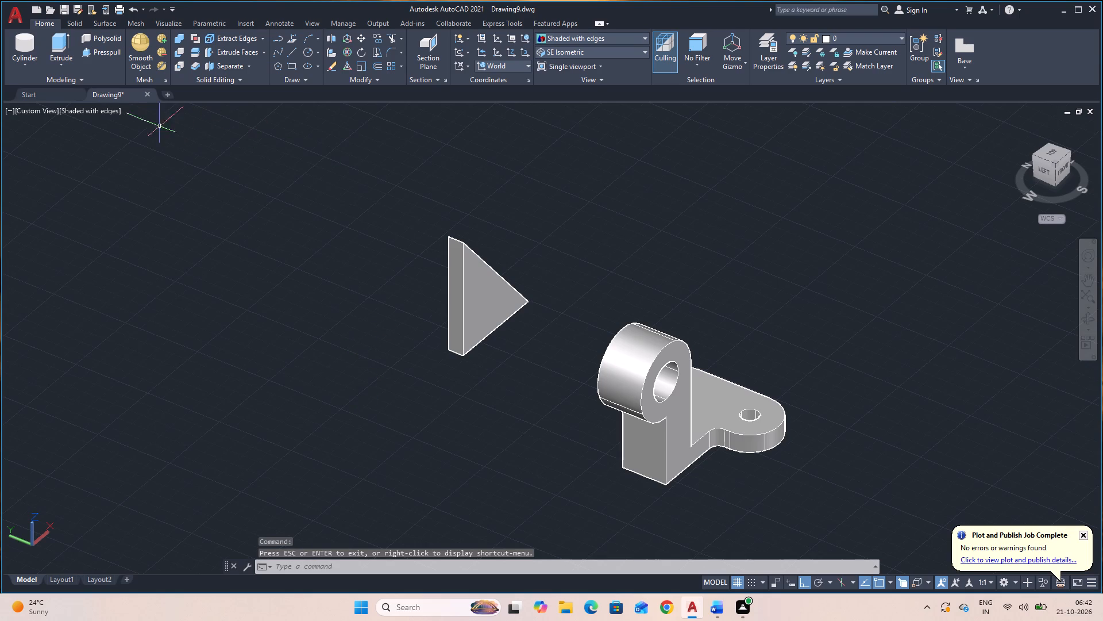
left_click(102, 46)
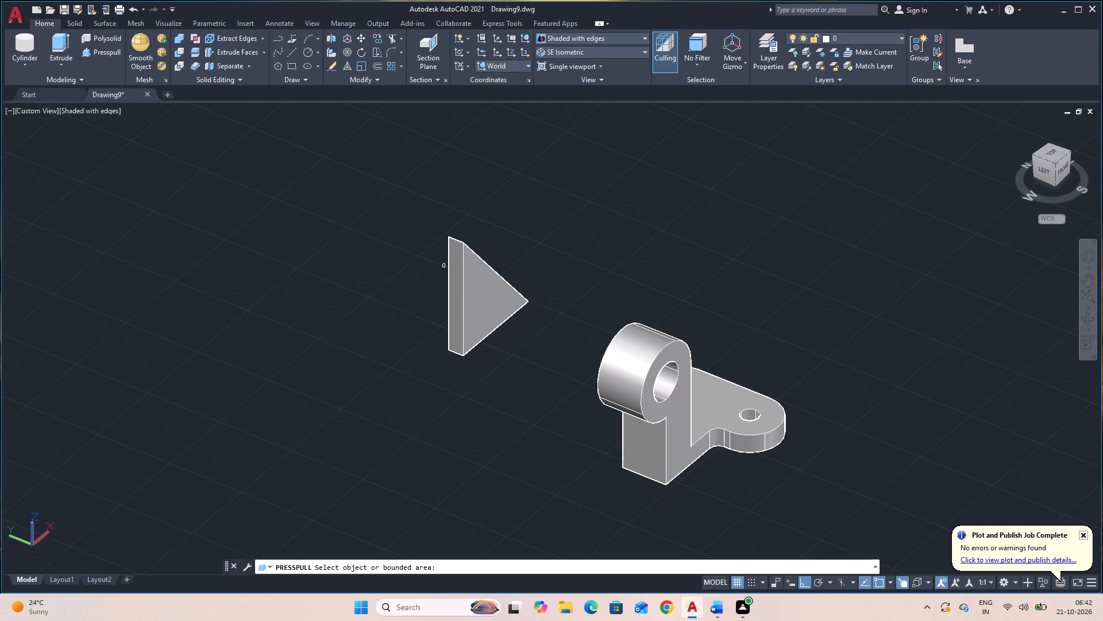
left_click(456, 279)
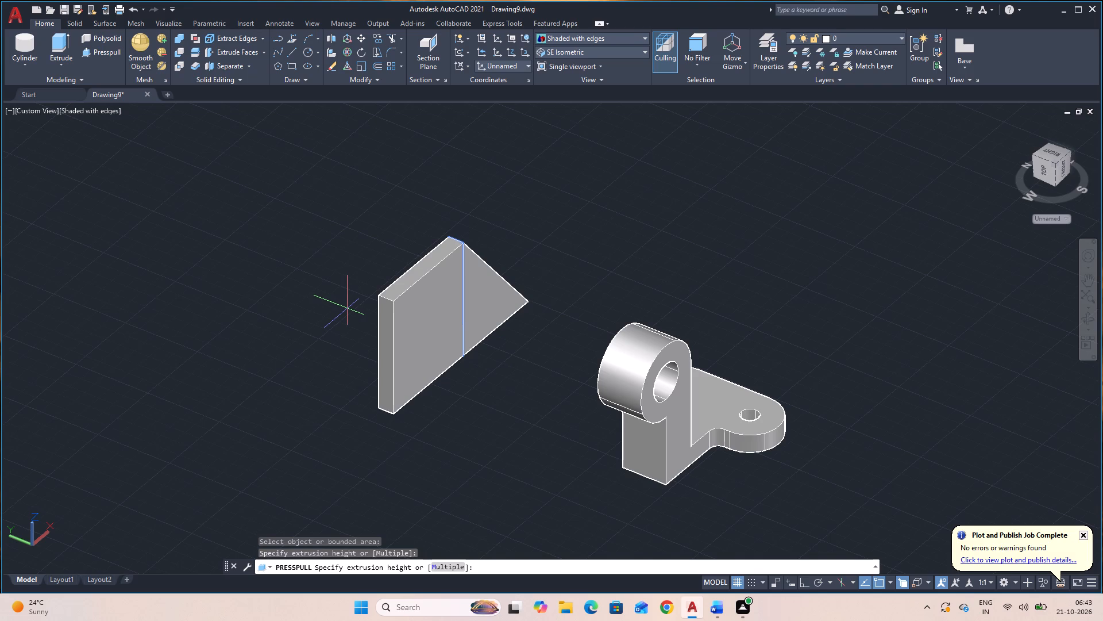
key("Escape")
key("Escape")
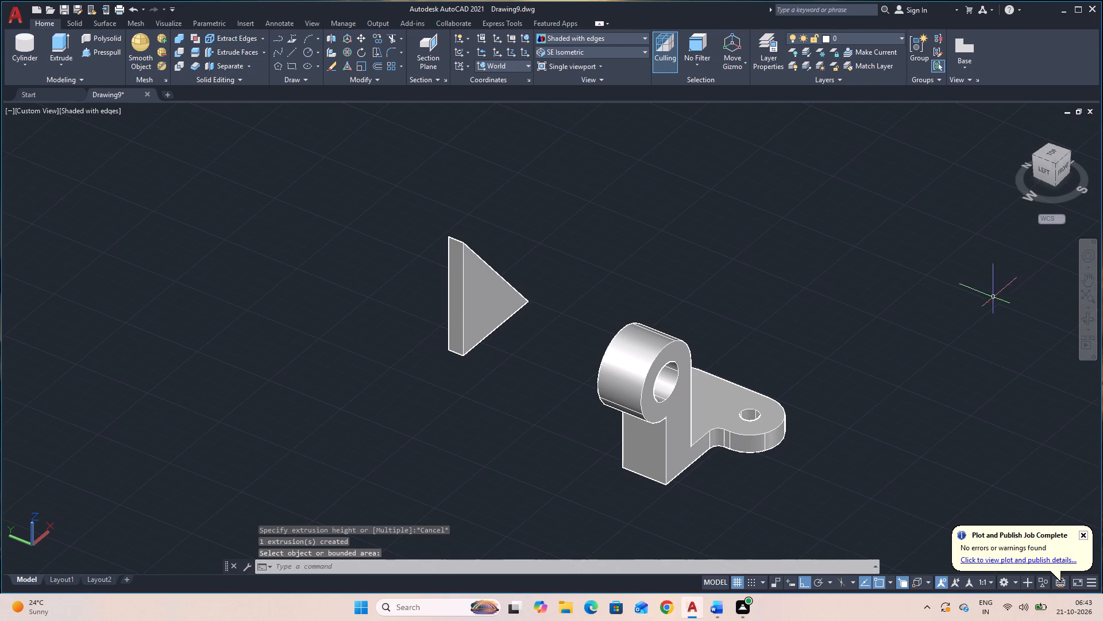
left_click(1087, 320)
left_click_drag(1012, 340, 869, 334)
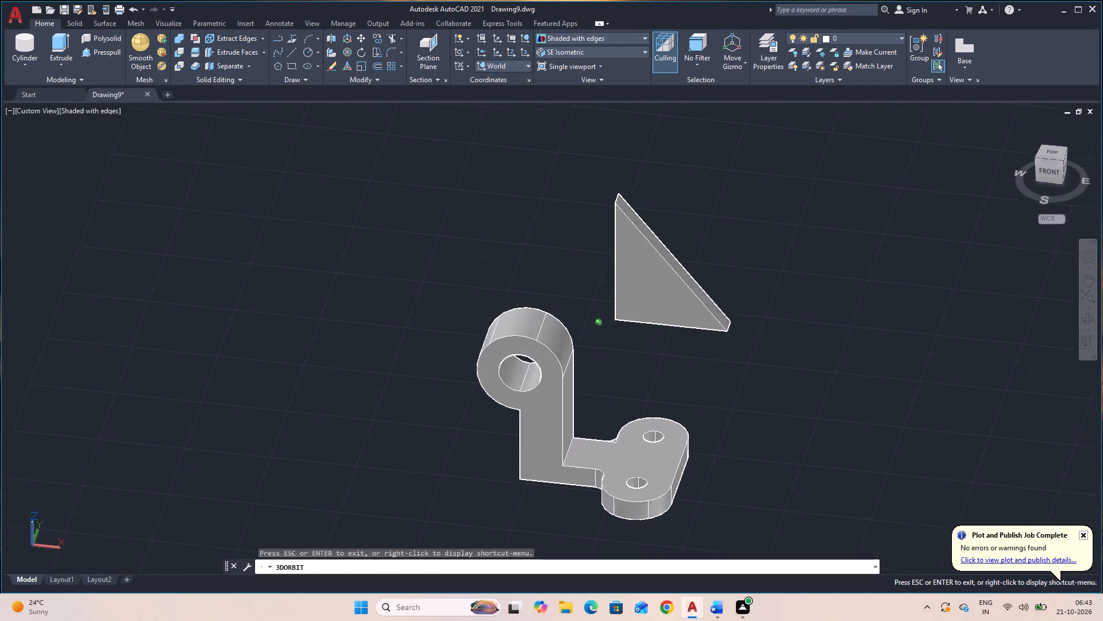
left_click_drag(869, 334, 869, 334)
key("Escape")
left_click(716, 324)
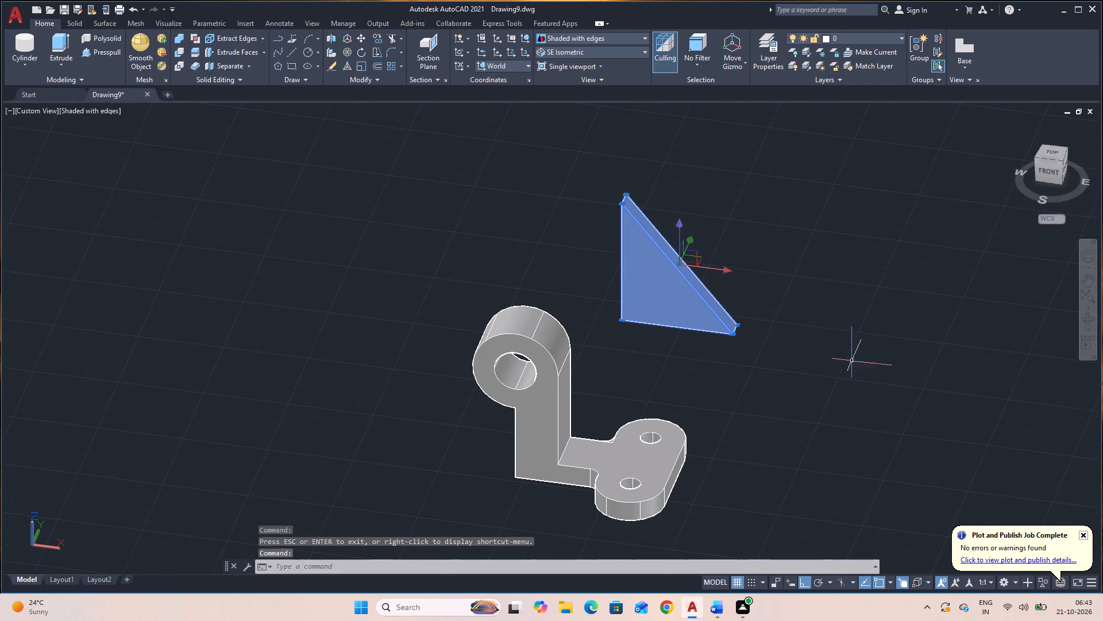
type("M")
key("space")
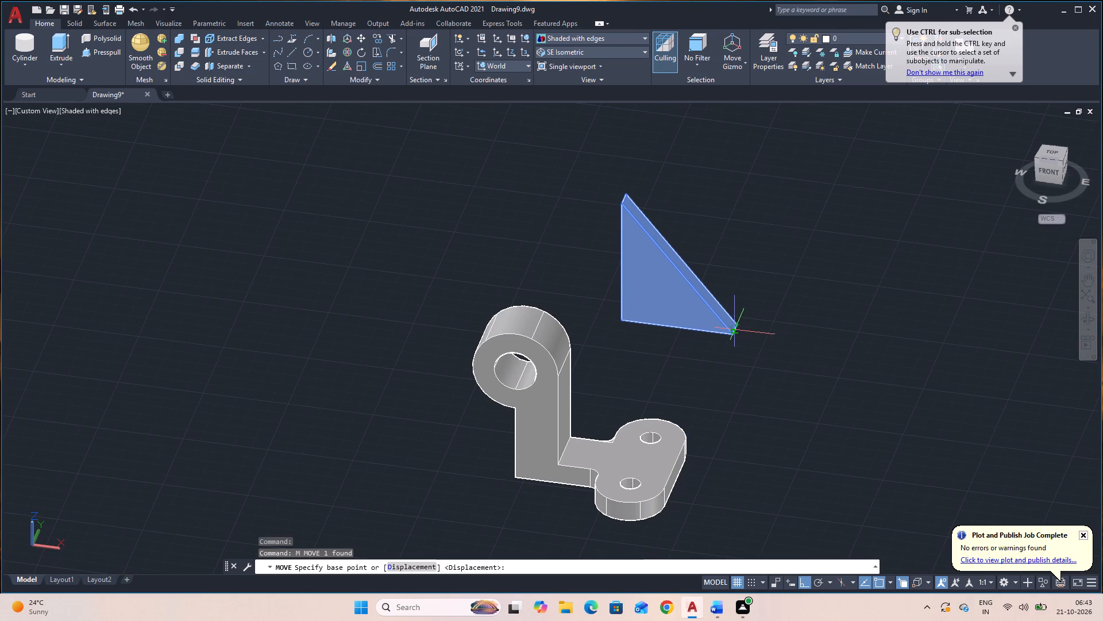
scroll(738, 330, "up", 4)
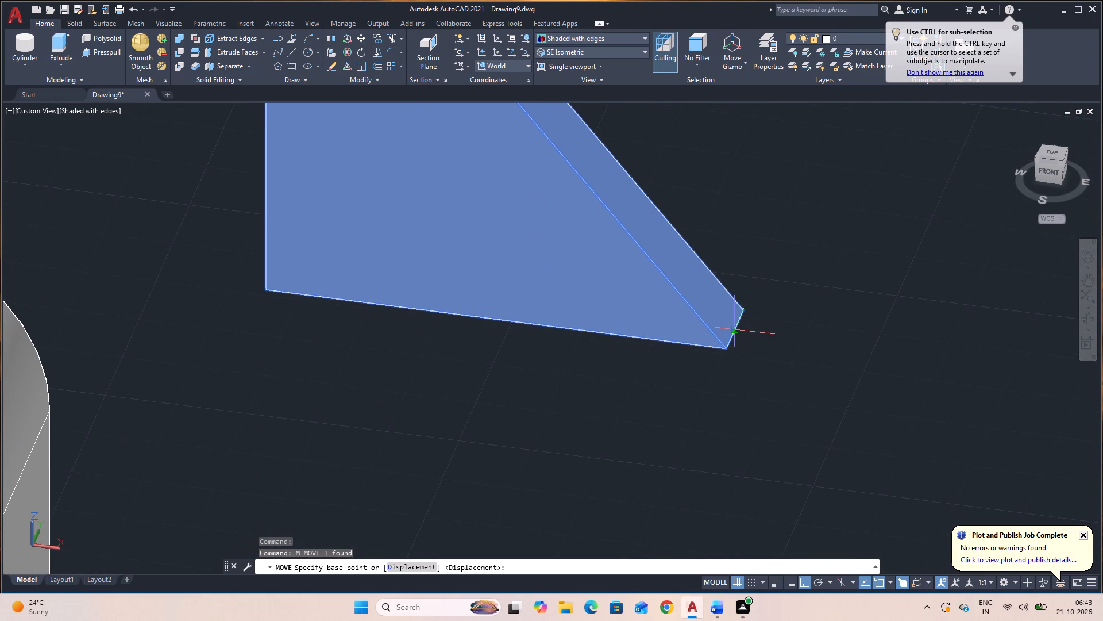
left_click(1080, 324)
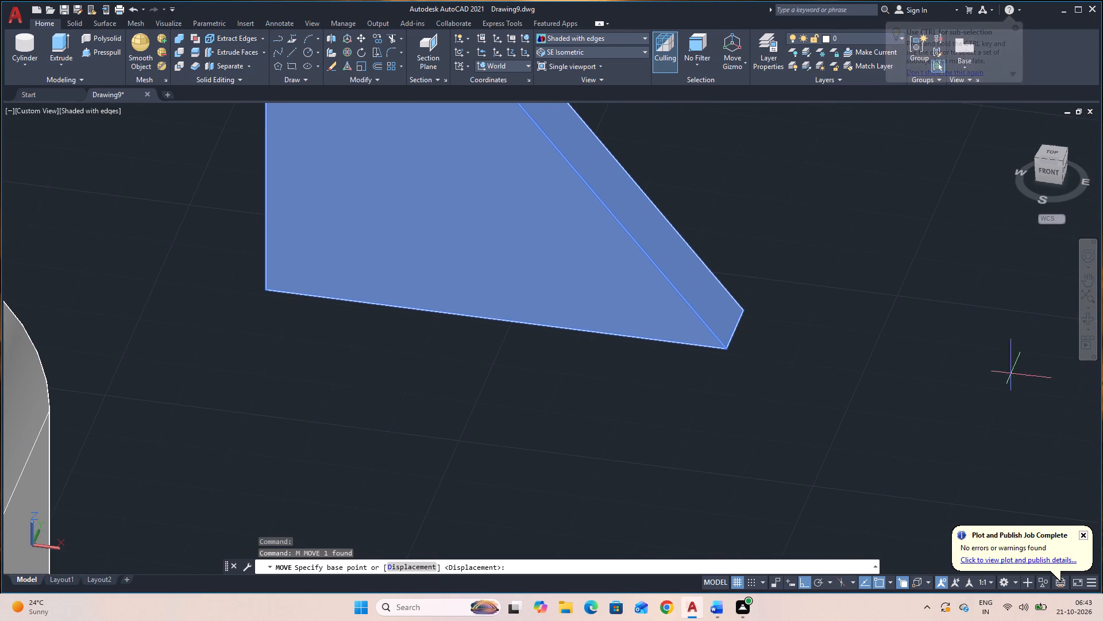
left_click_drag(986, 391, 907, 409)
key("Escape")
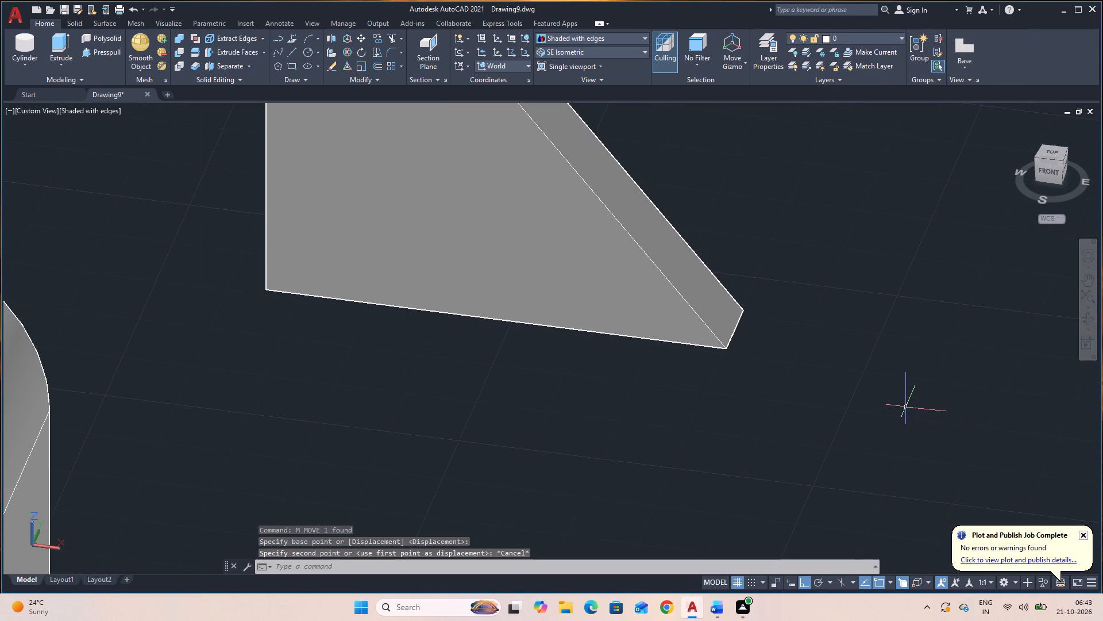
Move the rib from the midpoint of its short lower front edge to the midpoint of the plate's straight front top edge.
scroll(956, 385, "down", 2)
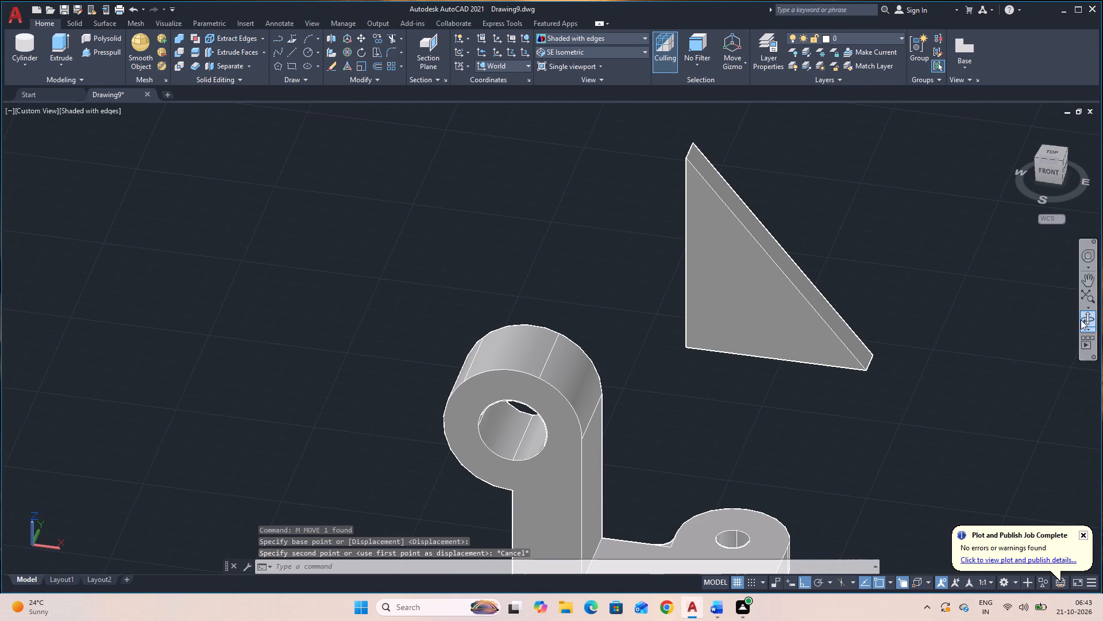
left_click(1085, 319)
left_click_drag(1012, 396, 924, 435)
key("Escape")
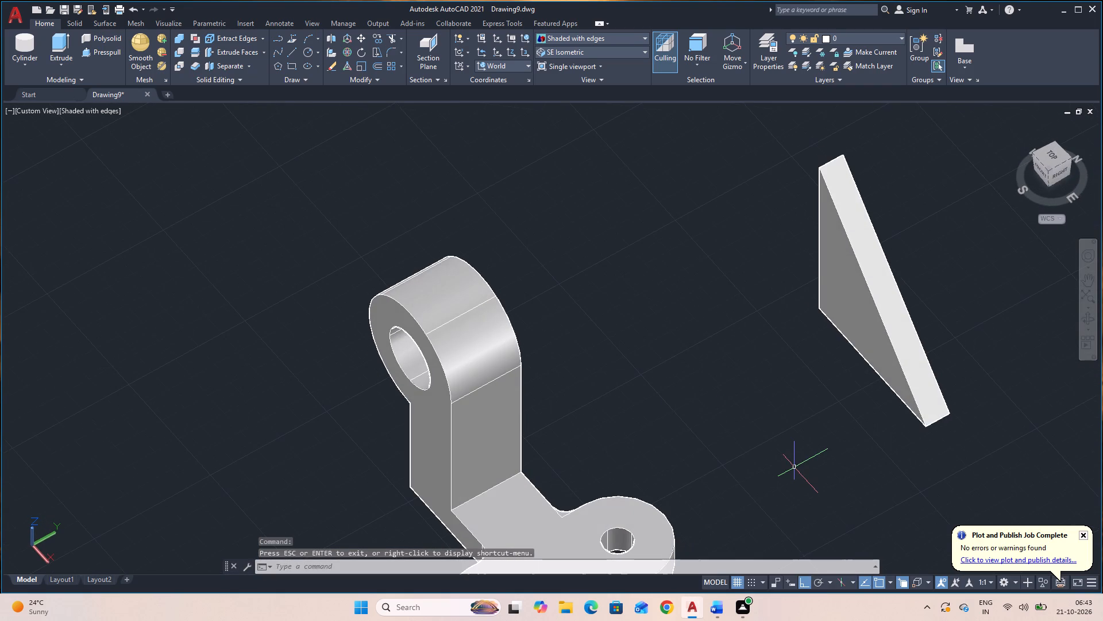
type("M")
key("space")
left_click(923, 412)
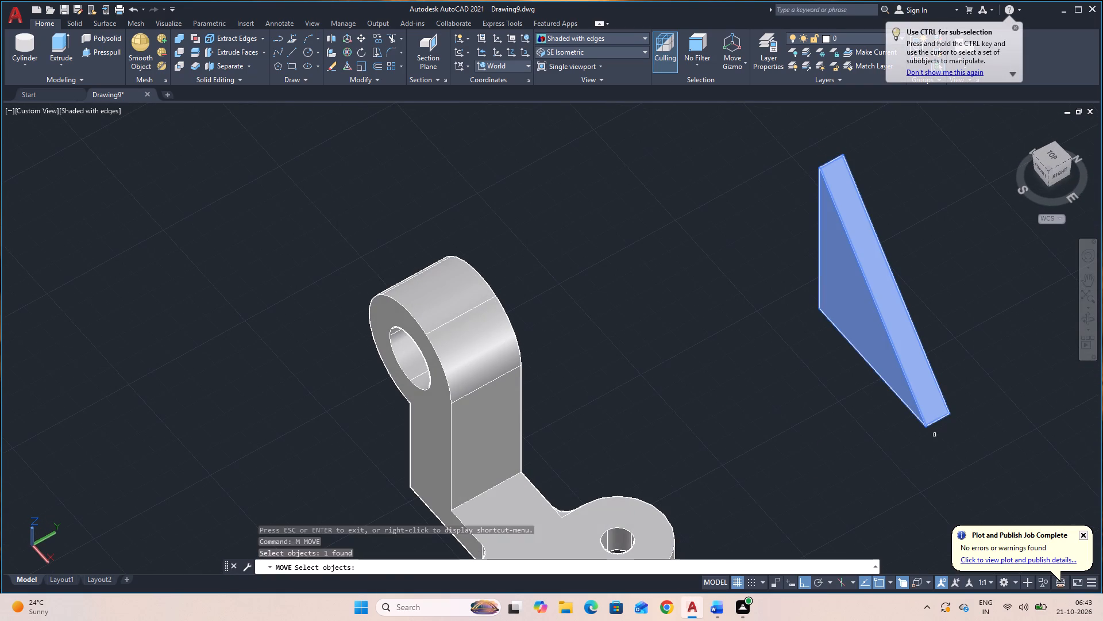
key("space")
left_click(938, 420)
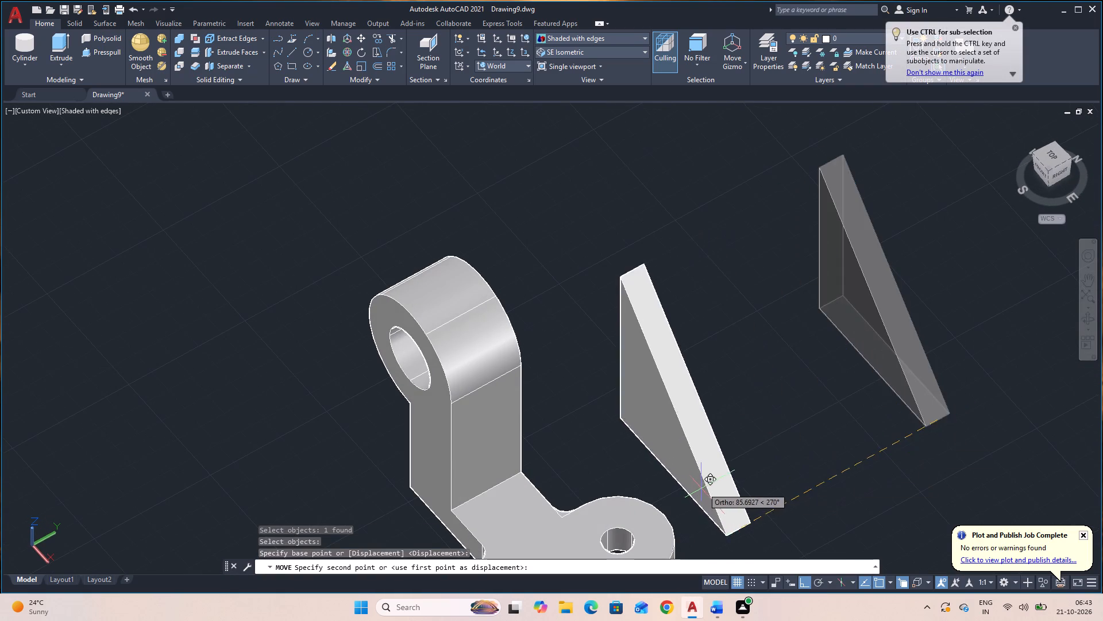
scroll(703, 486, "down", 2)
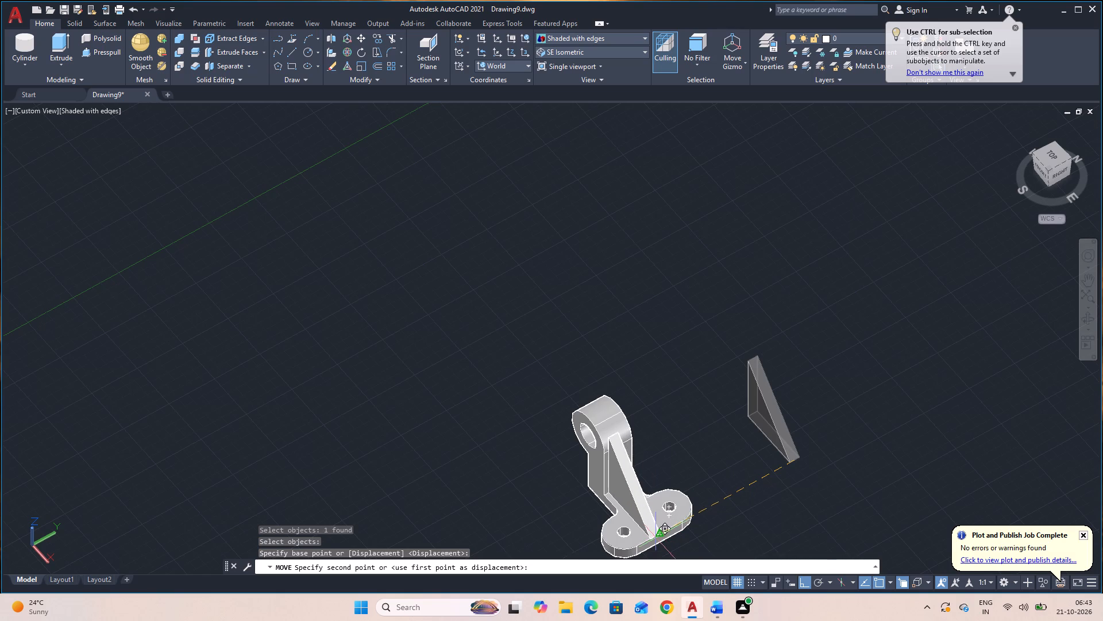
left_click(662, 538)
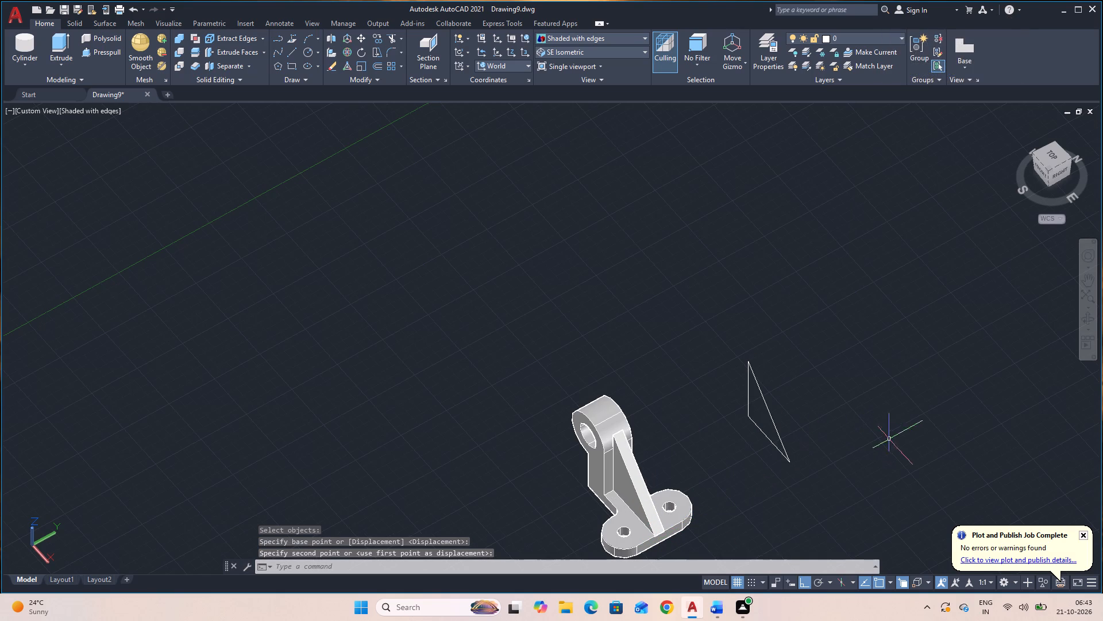
Press/Pull the rib's narrow vertical back face into the upright's rounded end.
left_click(1090, 321)
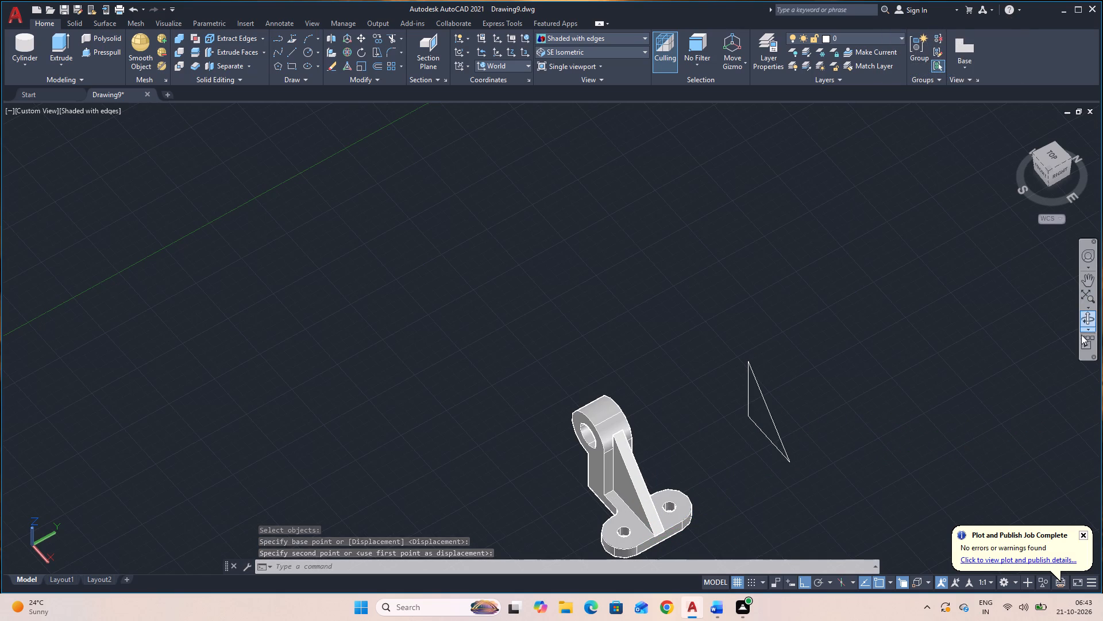
left_click_drag(917, 476, 1019, 396)
scroll(718, 485, "up", 2)
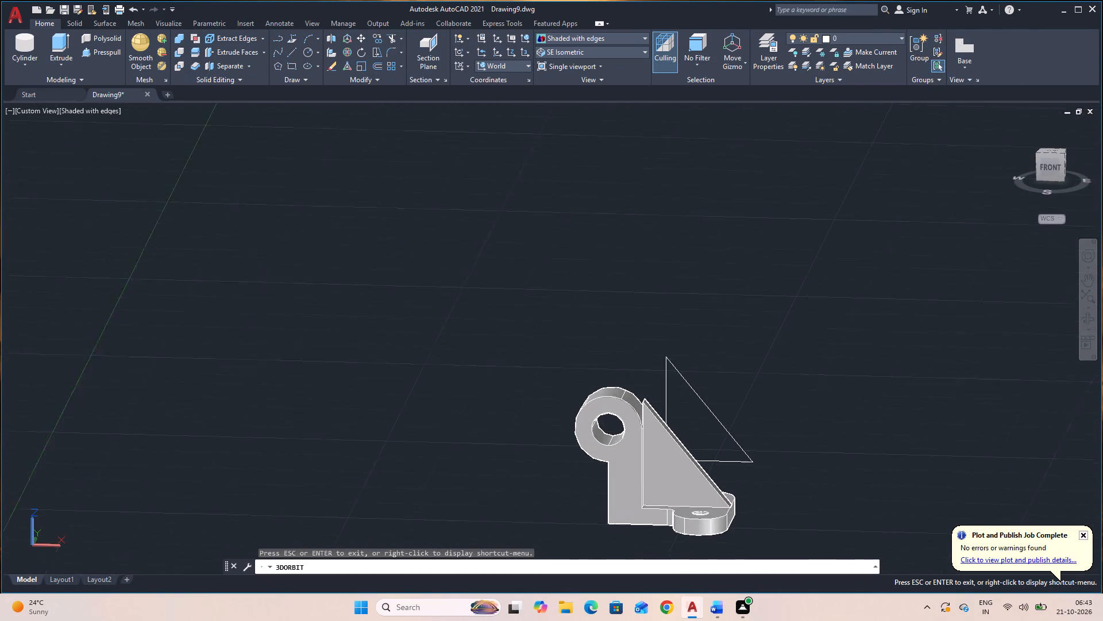
scroll(718, 485, "up", 13)
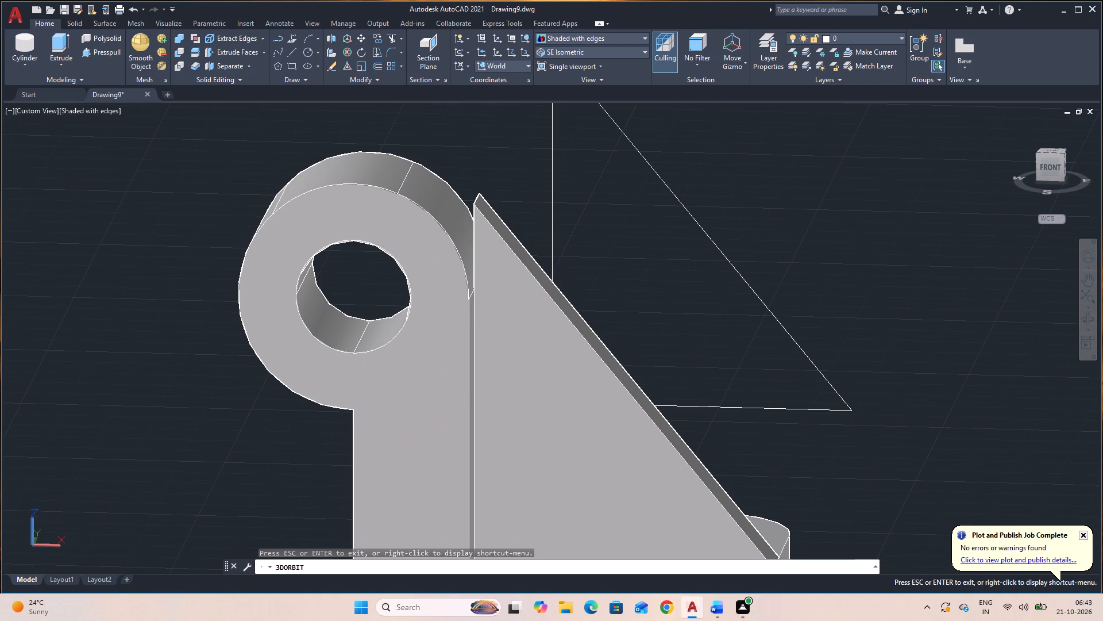
left_click_drag(898, 501, 979, 546)
left_click_drag(836, 330, 776, 336)
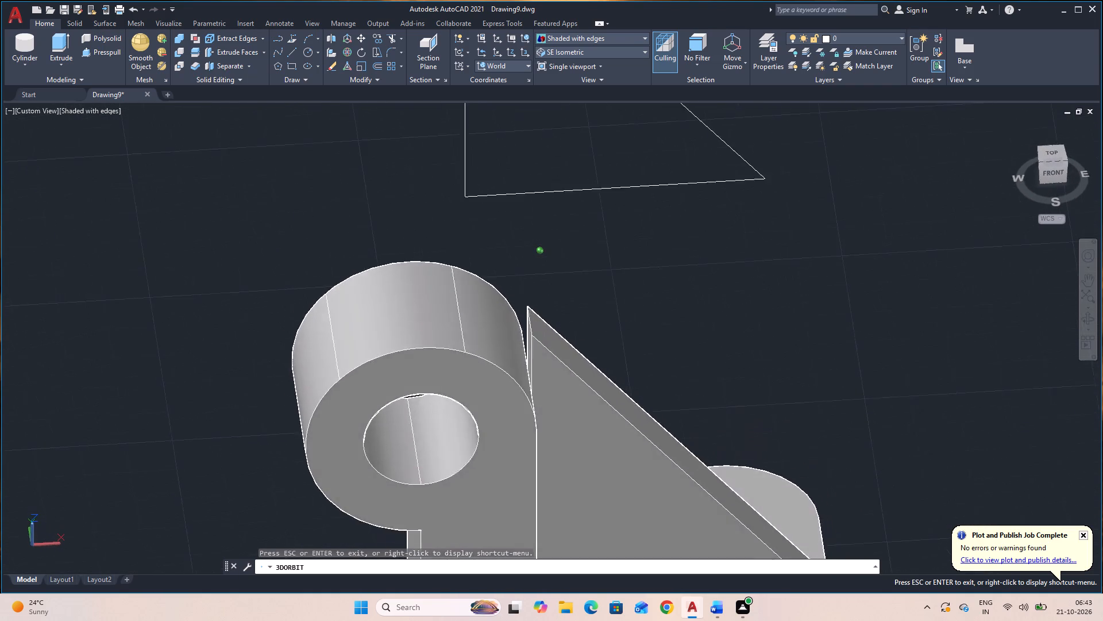
left_click_drag(776, 336, 850, 346)
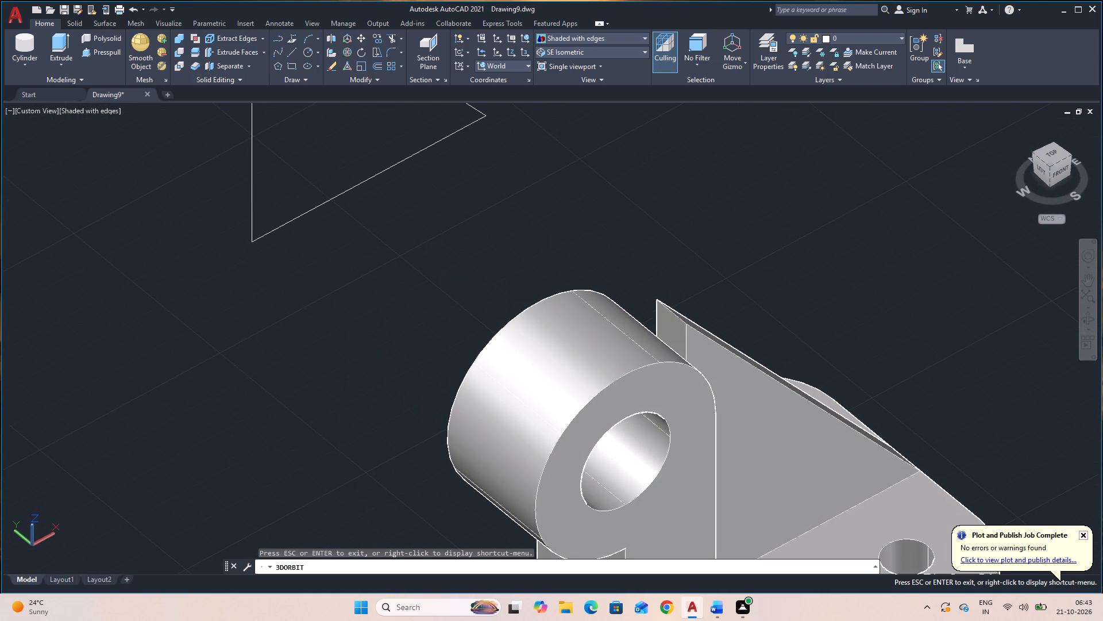
key("Escape")
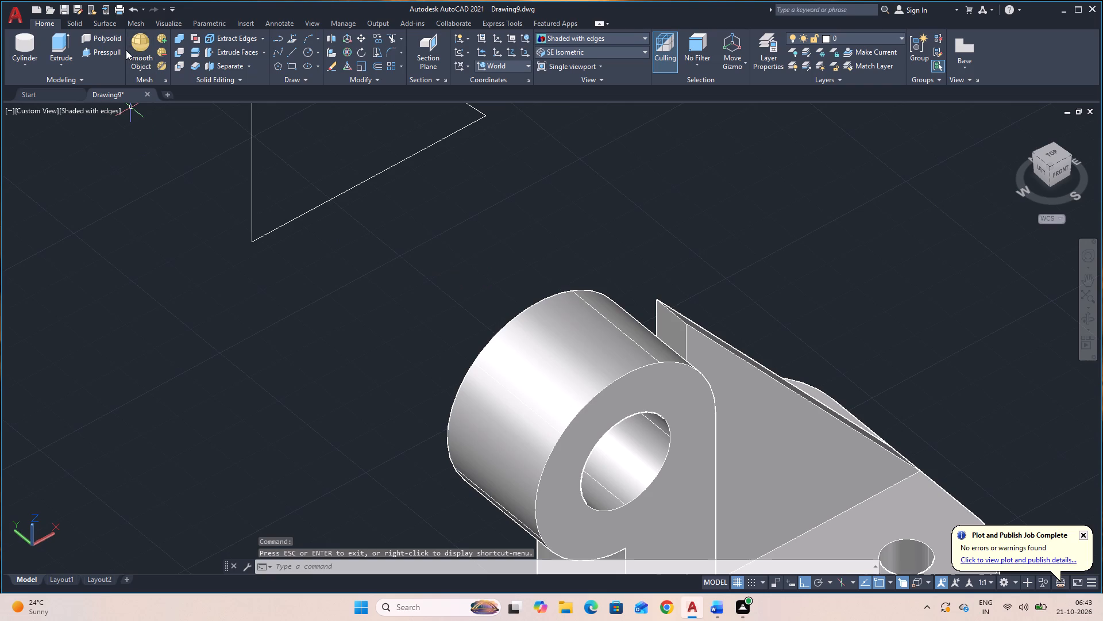
left_click(117, 50)
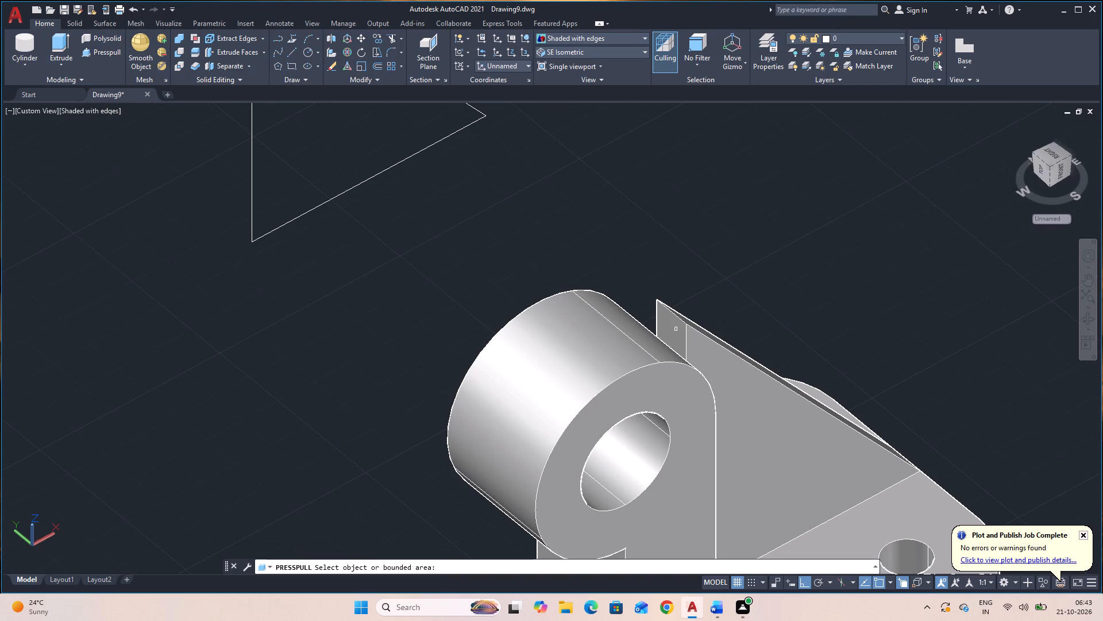
left_click(667, 335)
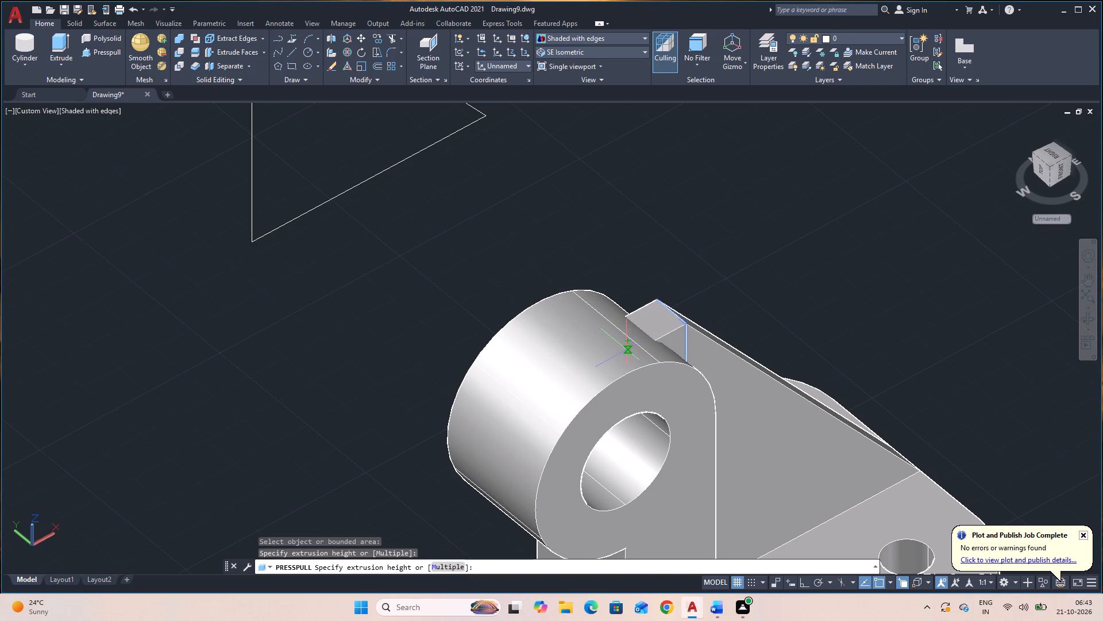
left_click(627, 350)
scroll(699, 347, "down", 1)
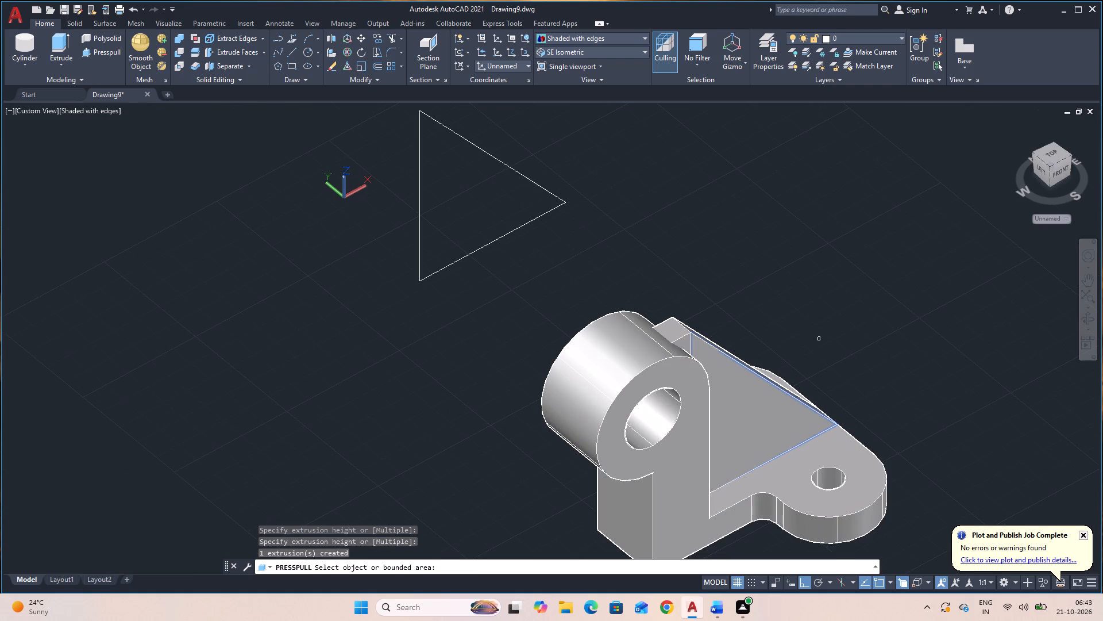
key("Escape")
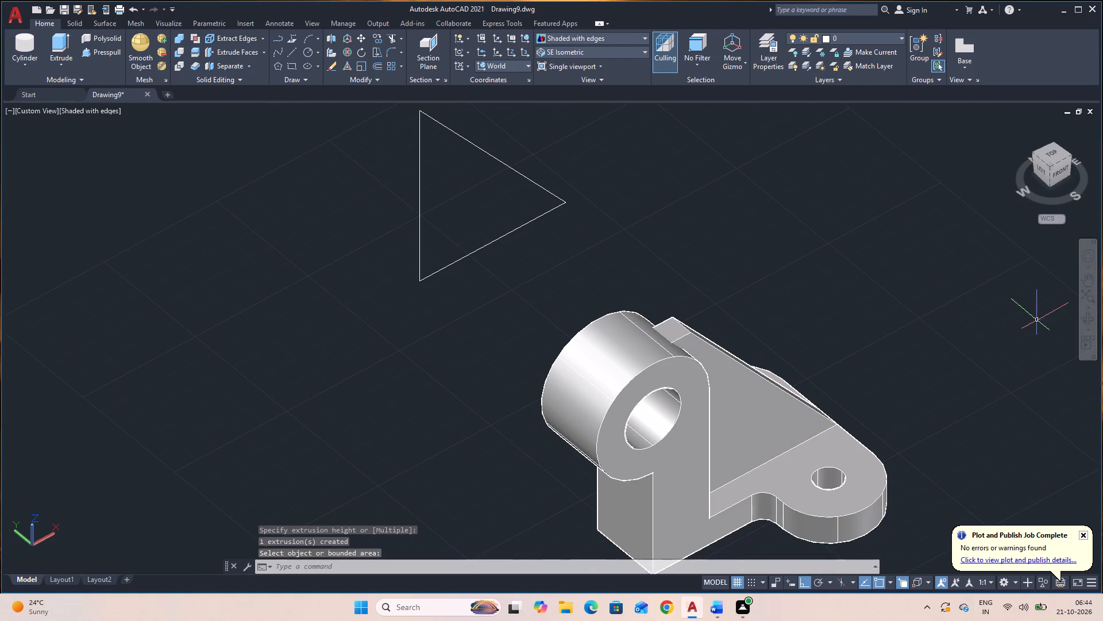
Delete the leftover triangular outline standing apart from the bracket.
left_click(1086, 319)
left_click_drag(1037, 358, 958, 304)
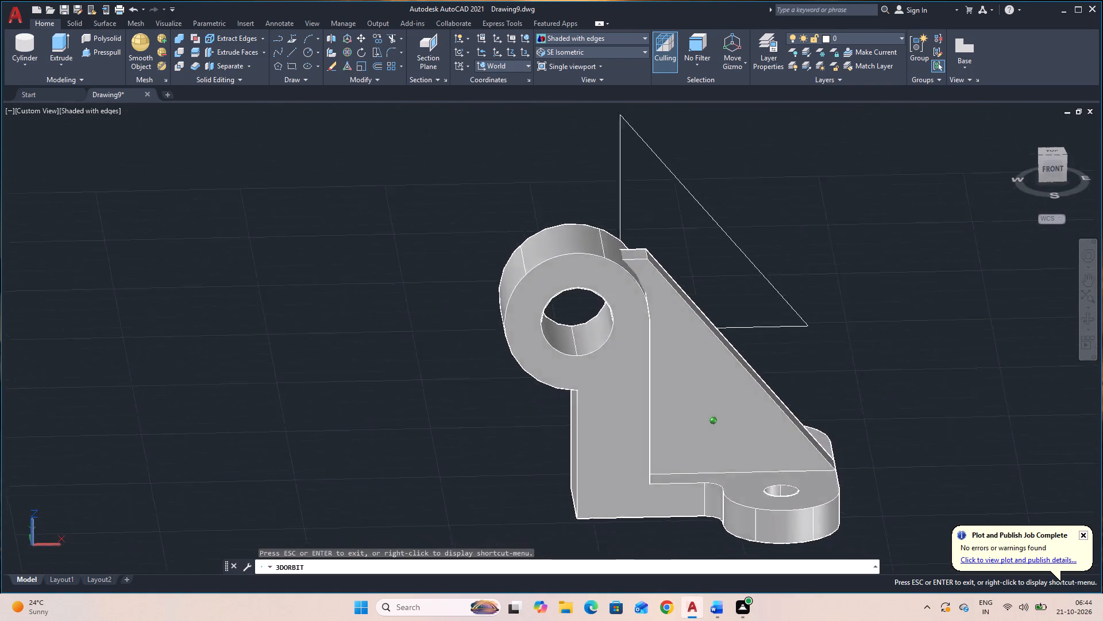
left_click_drag(958, 304, 925, 278)
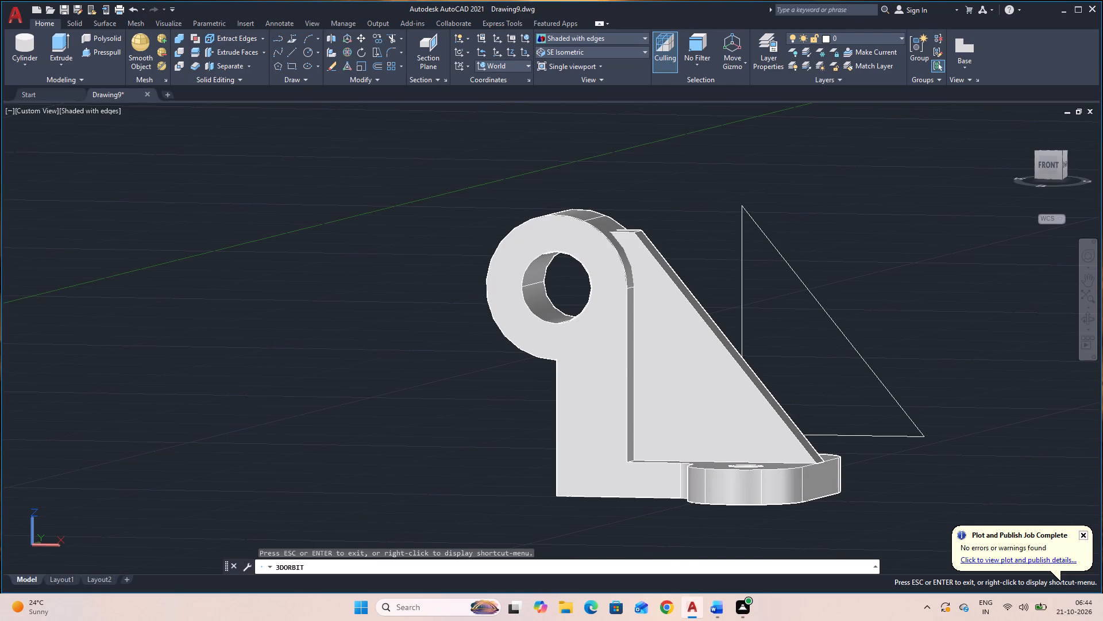
left_click_drag(1006, 350, 1029, 382)
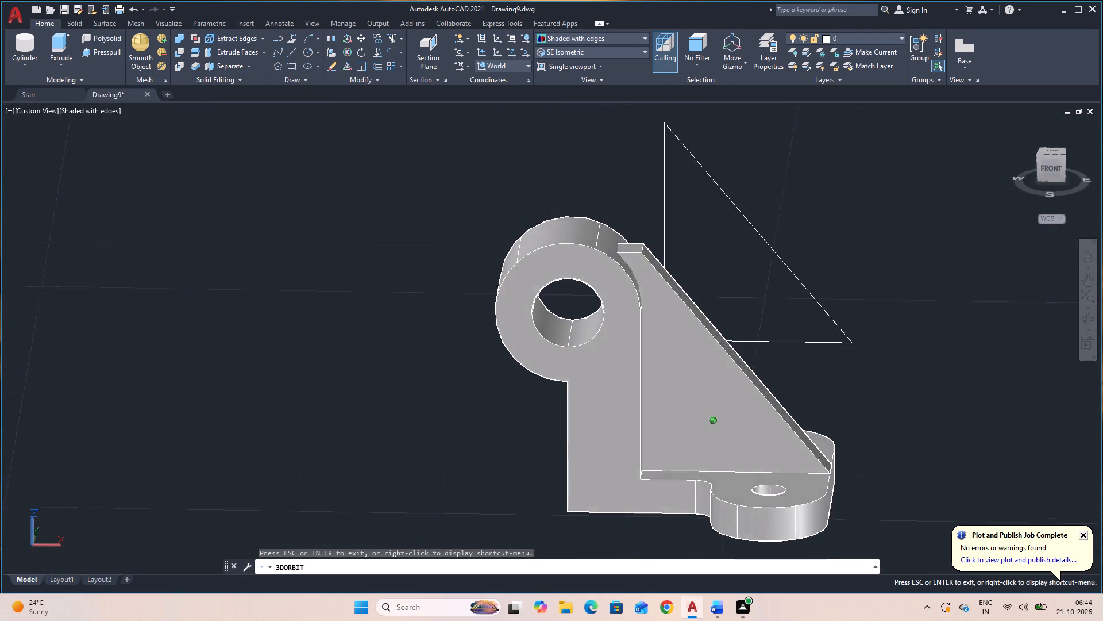
left_click_drag(1029, 382, 1022, 394)
key("Escape")
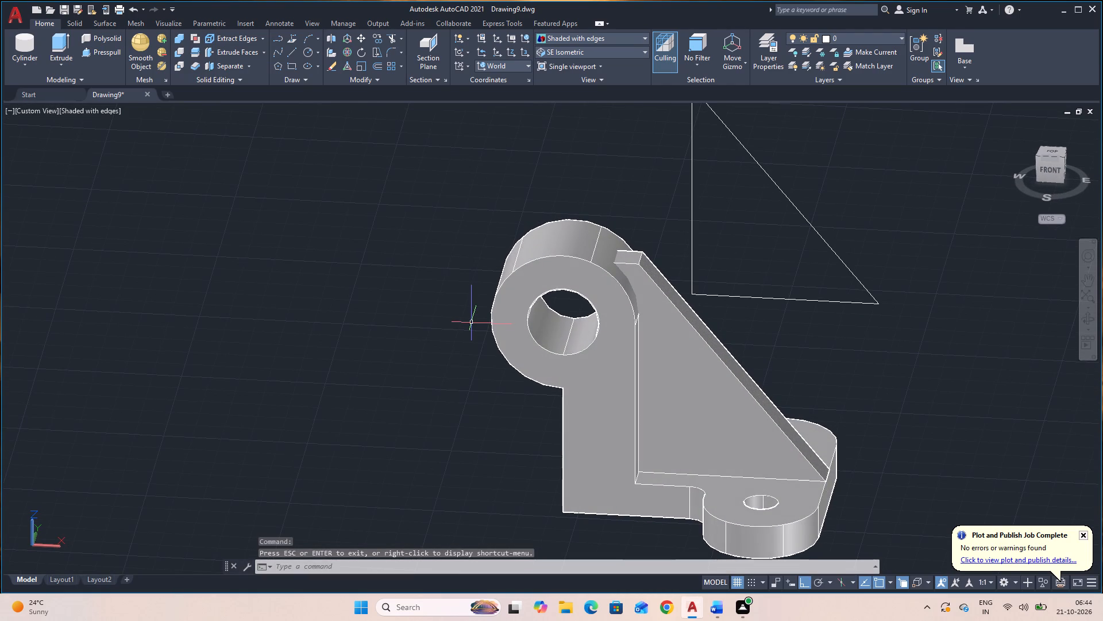
left_click(905, 312)
left_click(833, 279)
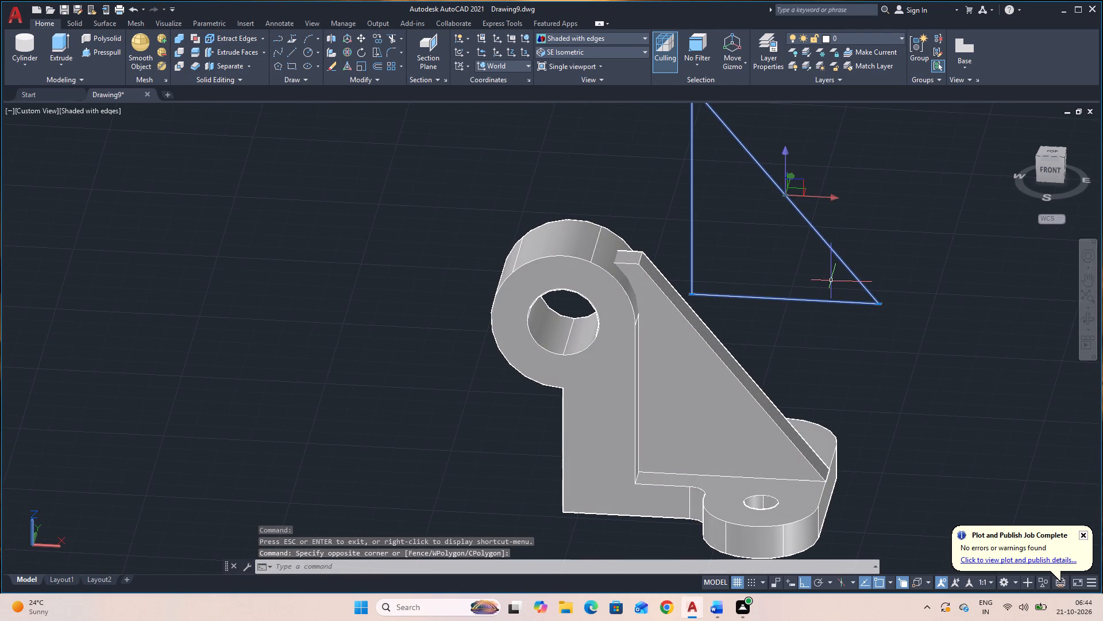
key("Delete")
Union the plate, upright, rib and rib extension into one solid.
type("UNION")
key("Return")
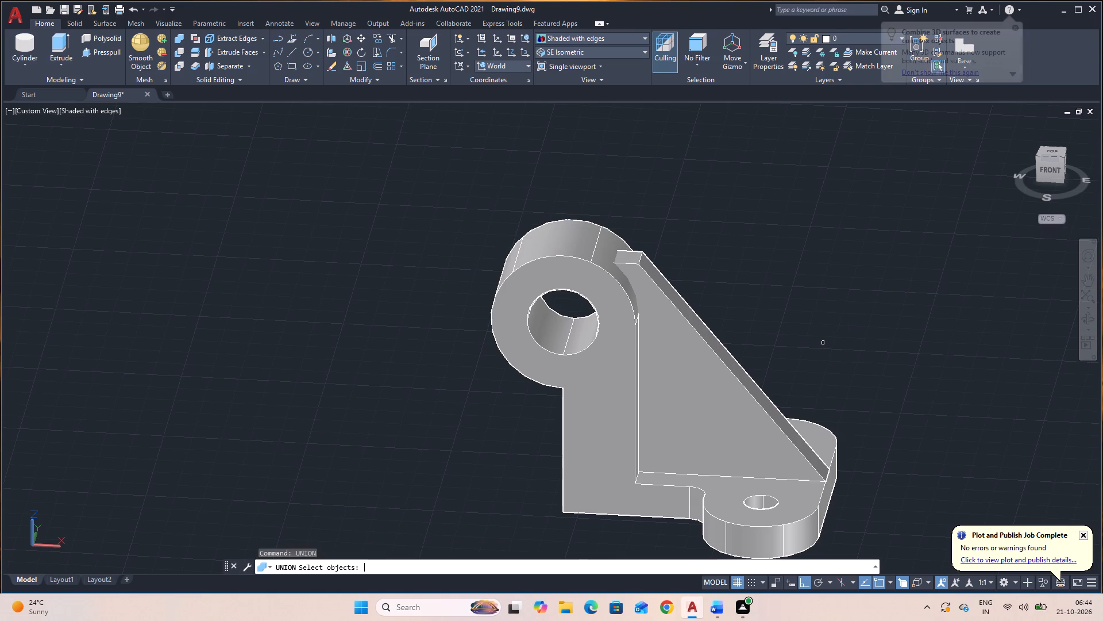
left_click(913, 493)
left_click(480, 348)
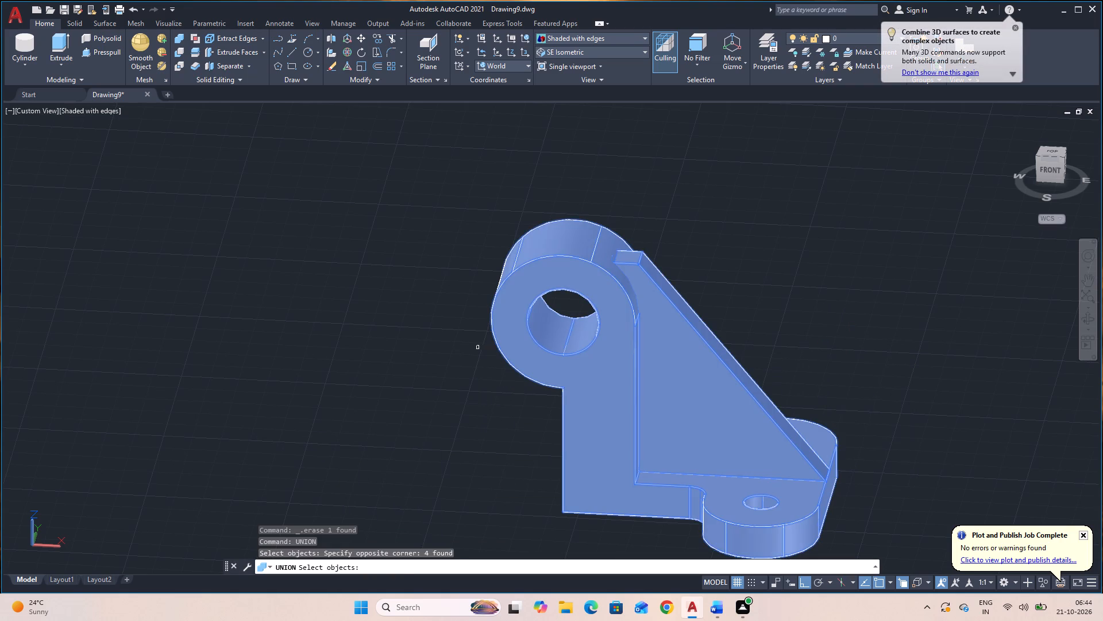
key("Return")
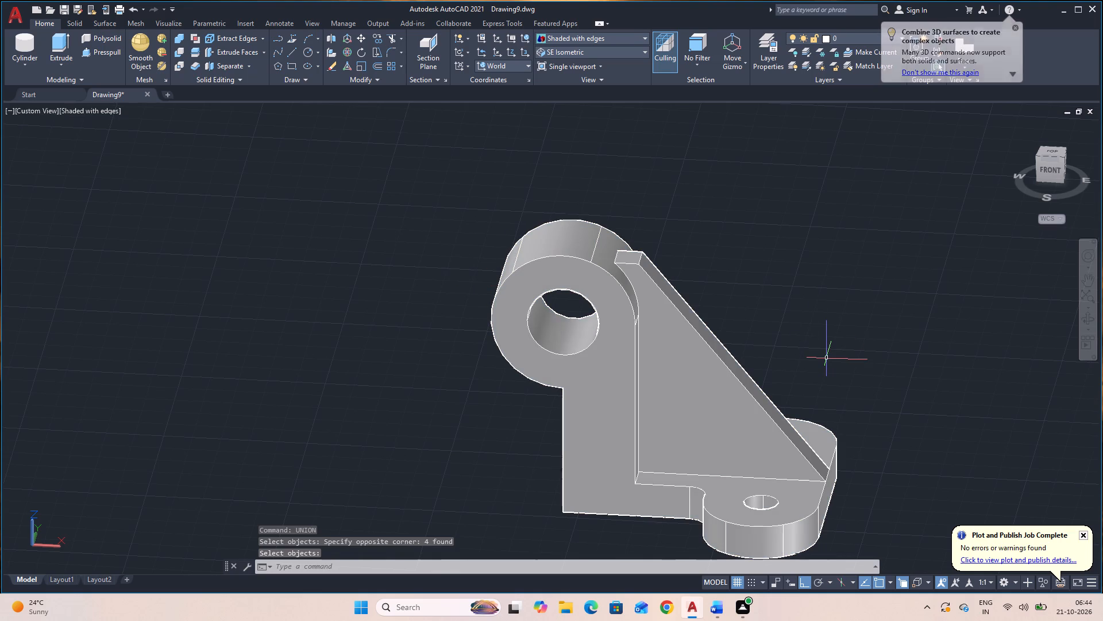
Draw a line on the rib's side face from its upper back corner at the upright to its lower front corner.
key("l")
key("space")
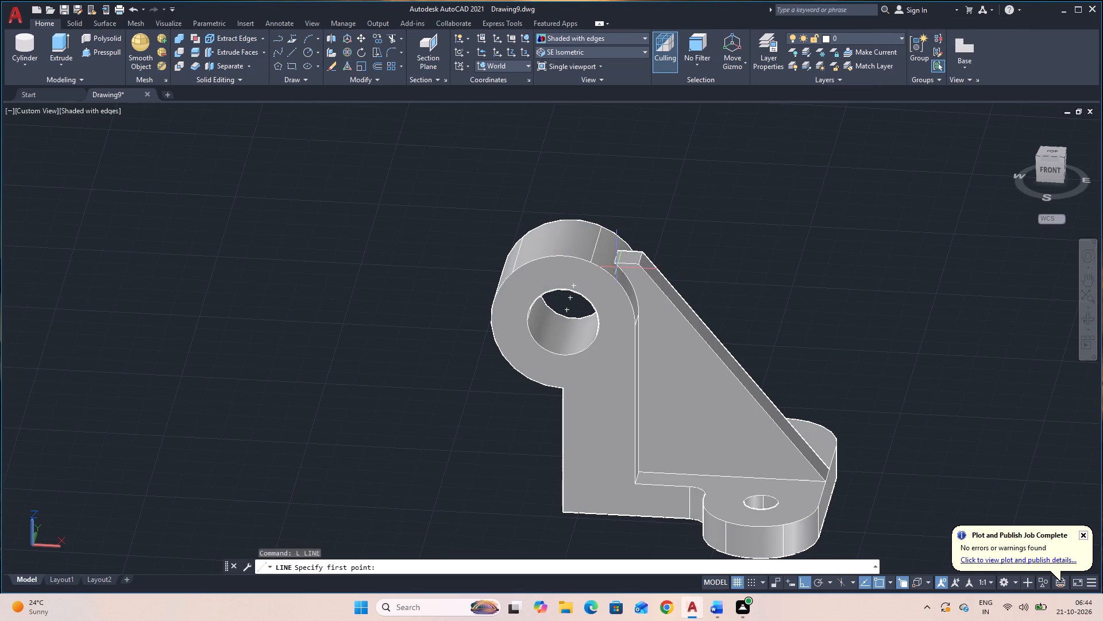
left_click(617, 266)
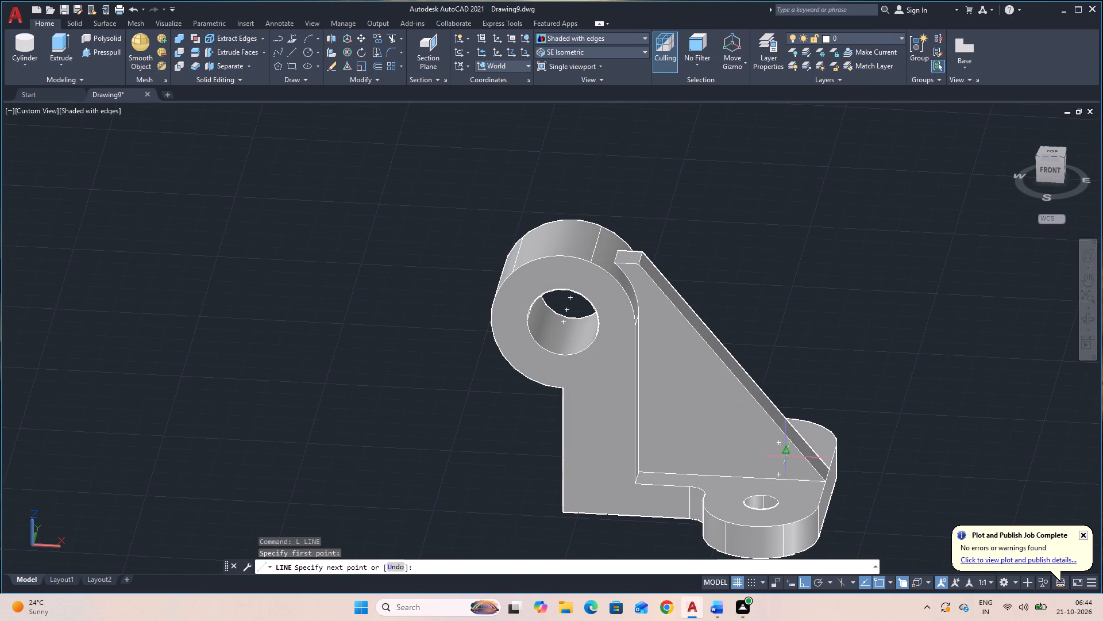
left_click(824, 482)
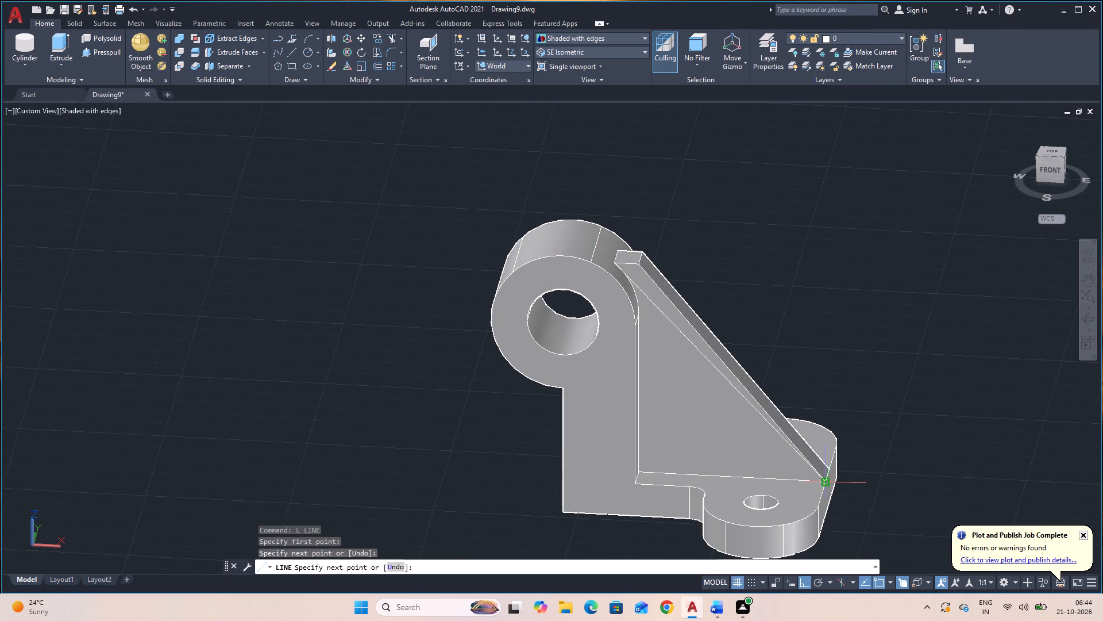
key("Escape")
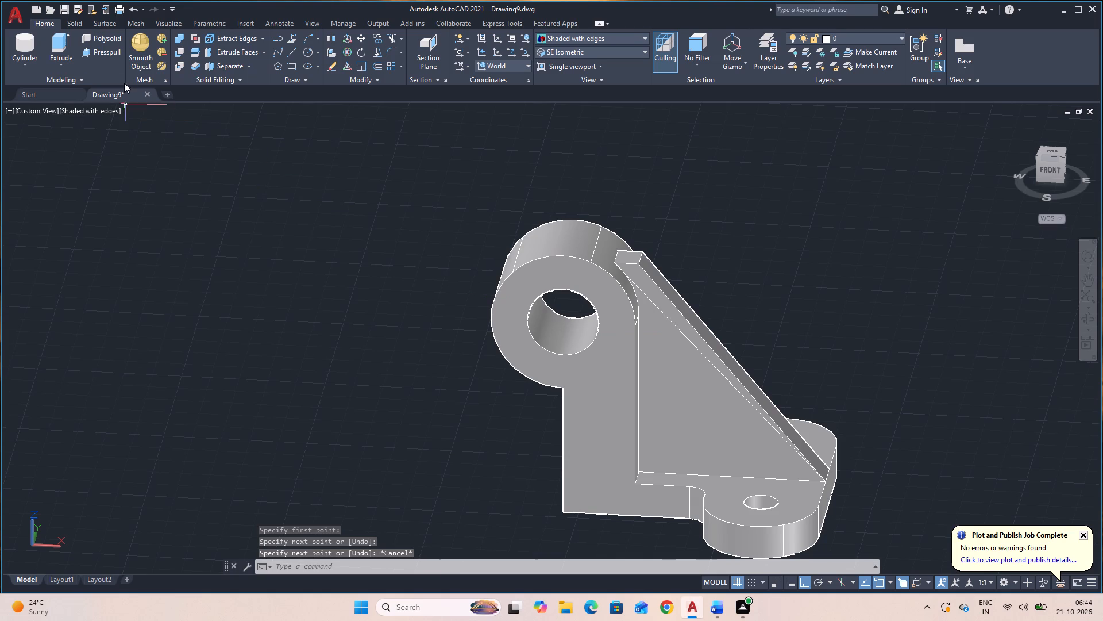
Press/Pull the sloped strip of the rib above the drawn diagonal line through the rib's thickness to trim it away.
left_click(106, 51)
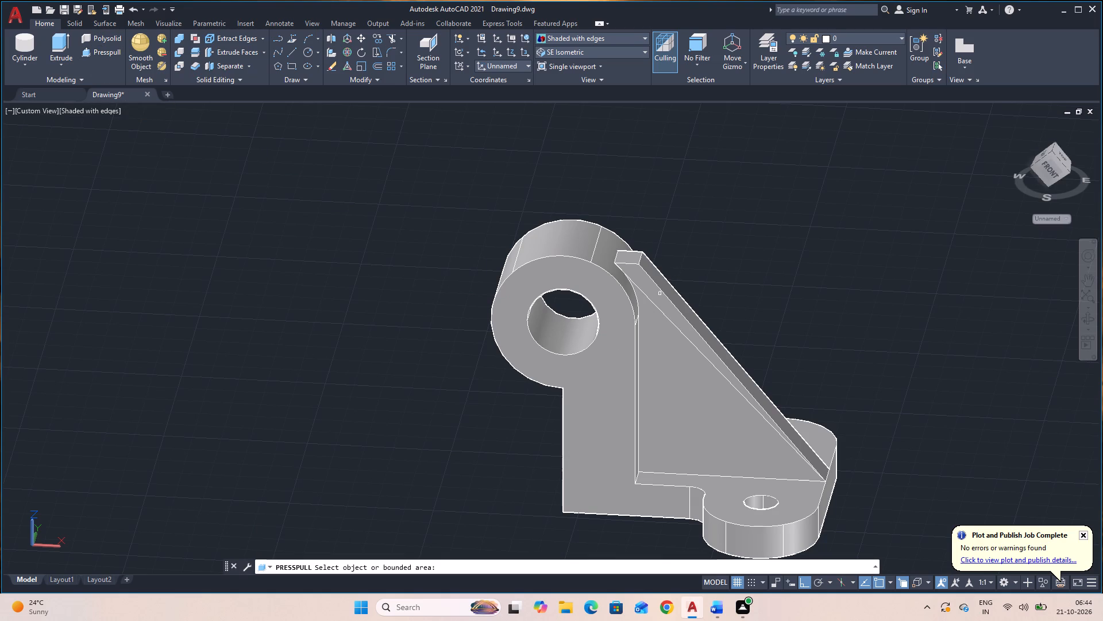
left_click(660, 297)
left_click(683, 258)
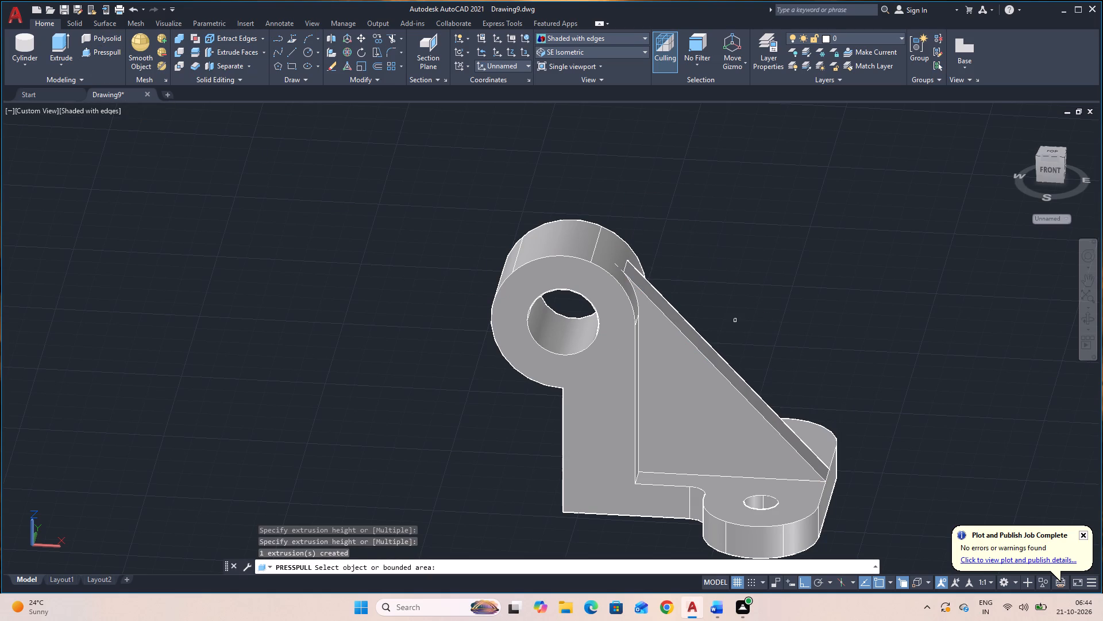
key("Escape")
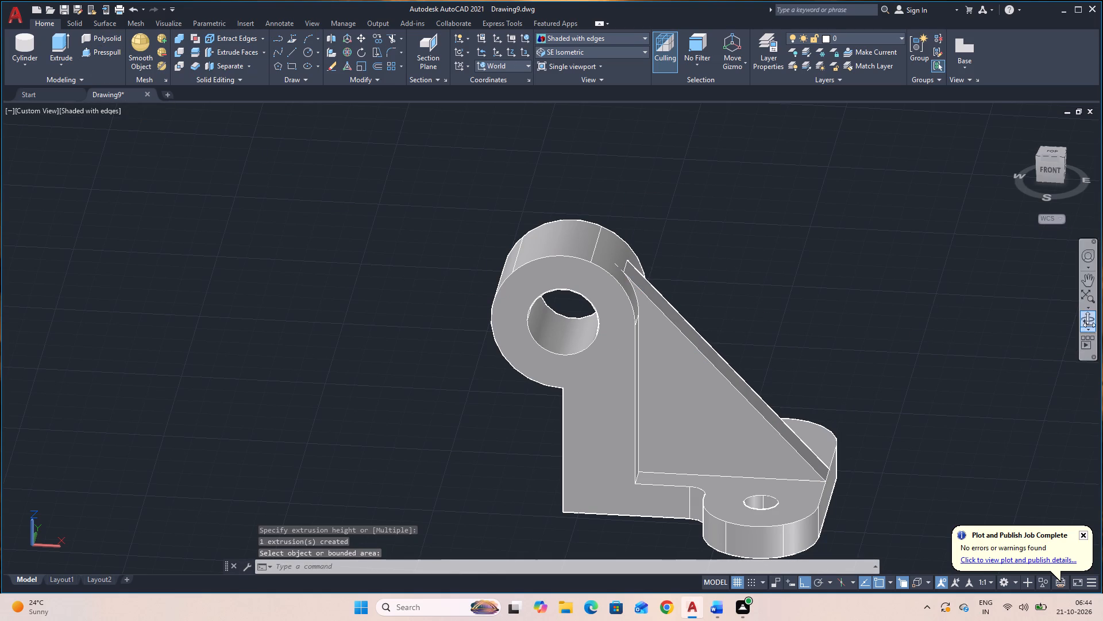
Examine the trimmed rib and its junction with the rounded upright from the front, back, top and underside.
left_click(1090, 325)
left_click_drag(828, 323, 502, 259)
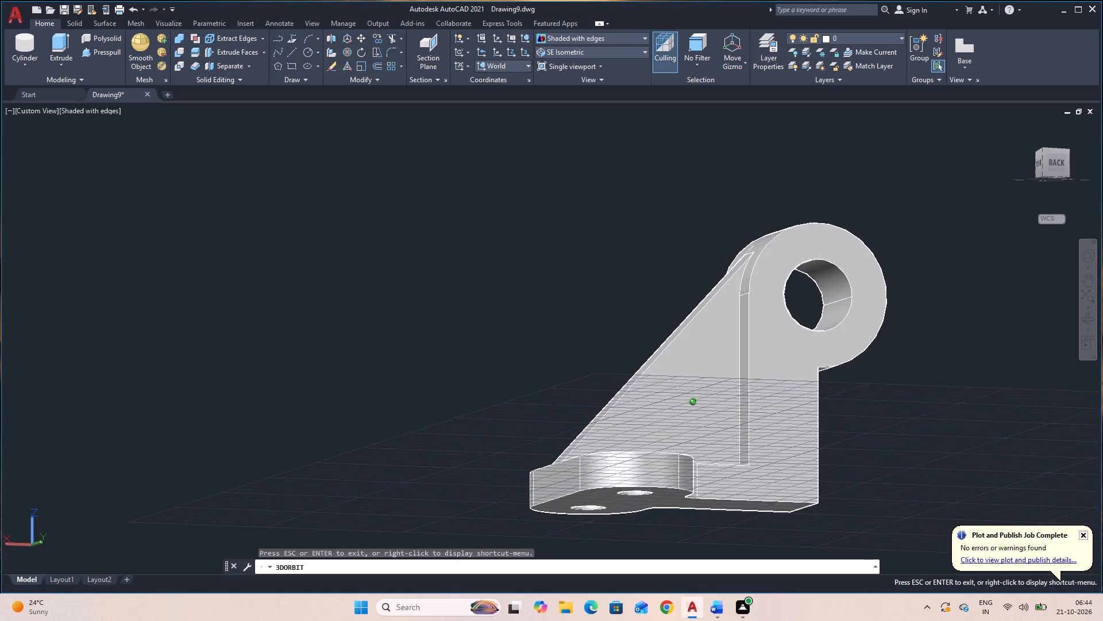
left_click_drag(502, 259, 656, 430)
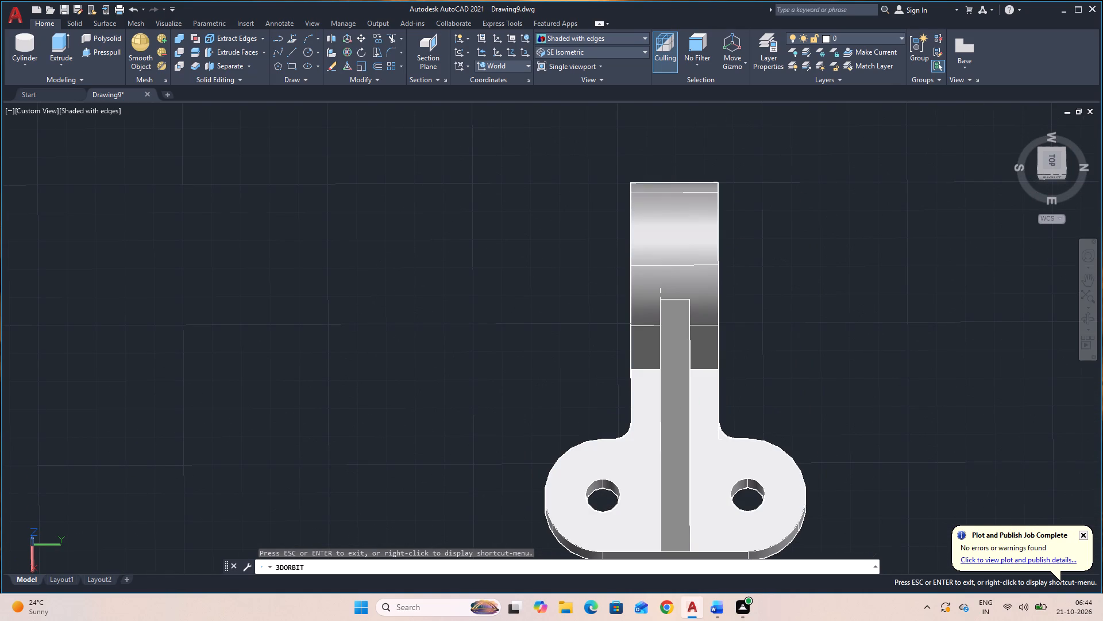
left_click_drag(785, 466, 874, 358)
left_click_drag(798, 440, 863, 420)
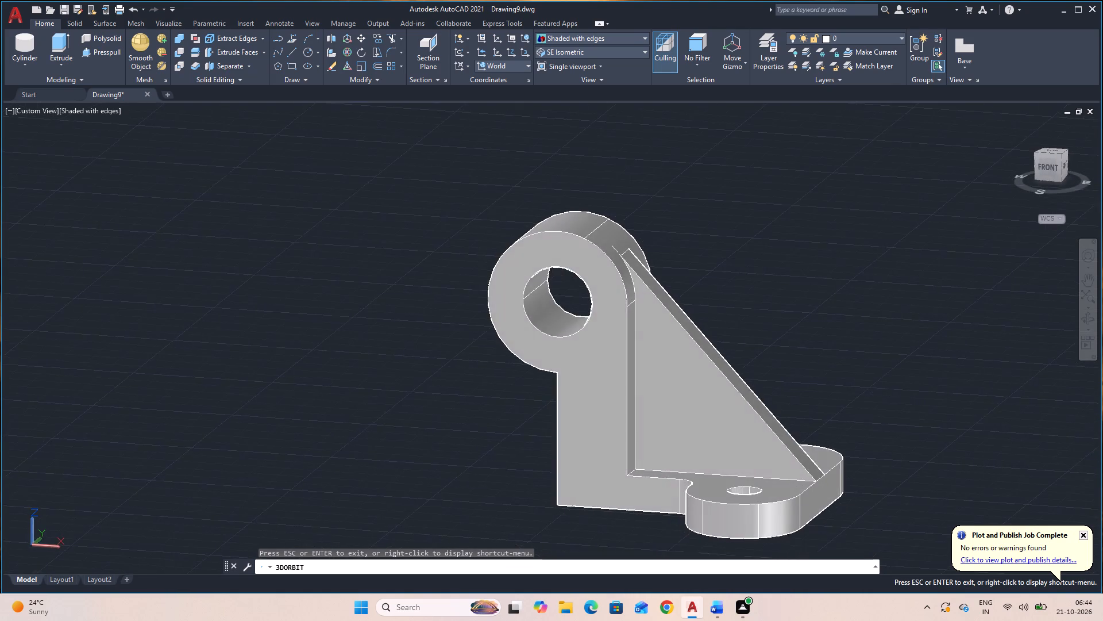
left_click_drag(772, 484, 837, 445)
left_click_drag(429, 473, 475, 516)
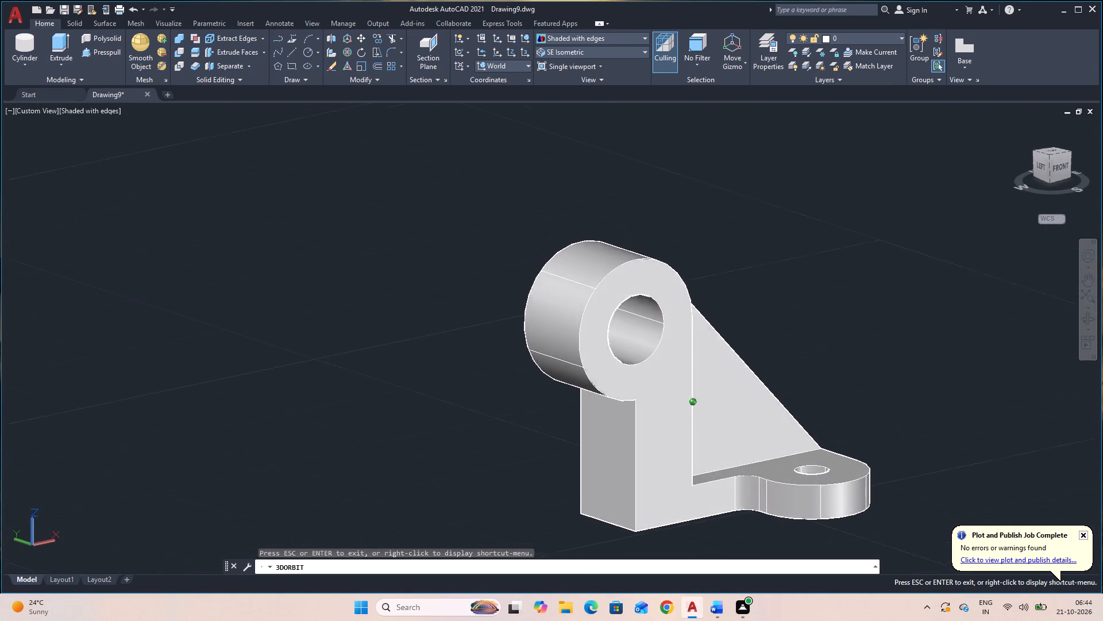
left_click_drag(475, 516, 425, 458)
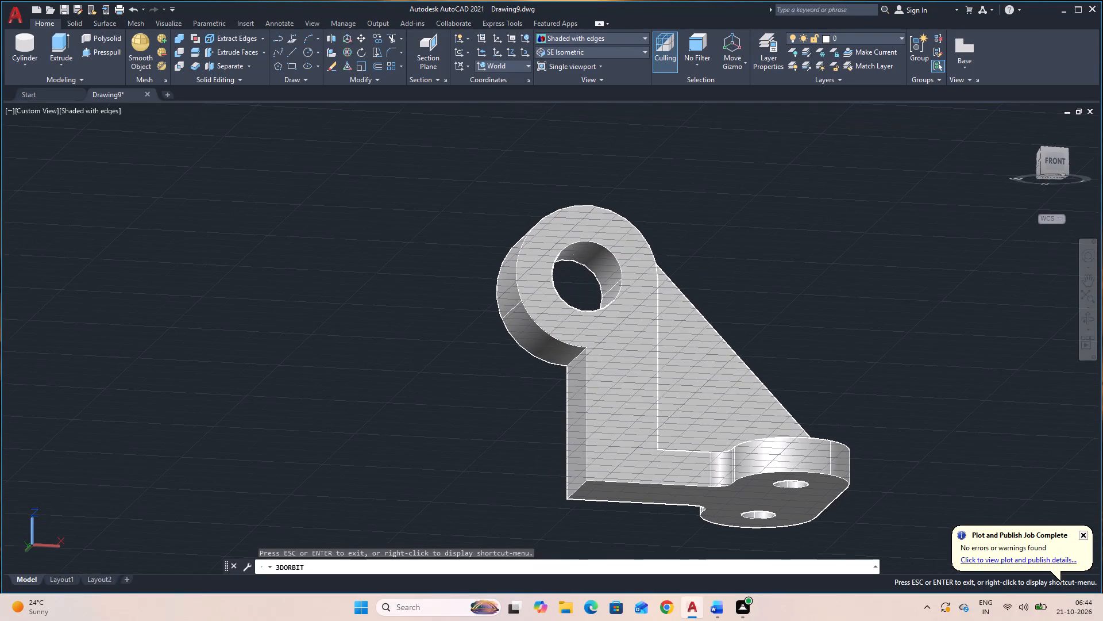
key("Escape")
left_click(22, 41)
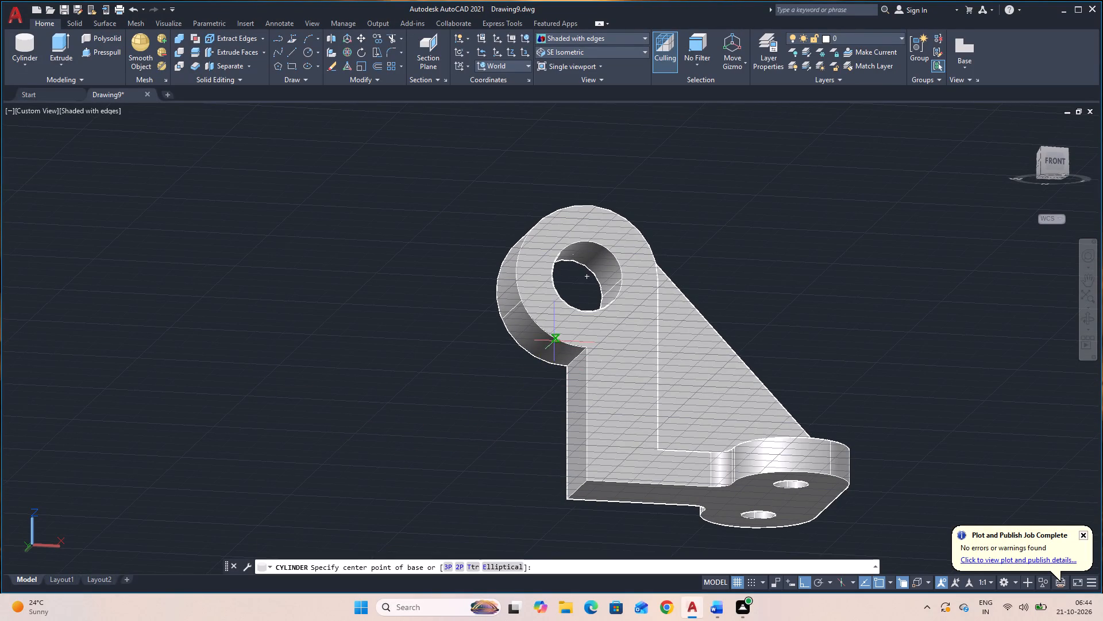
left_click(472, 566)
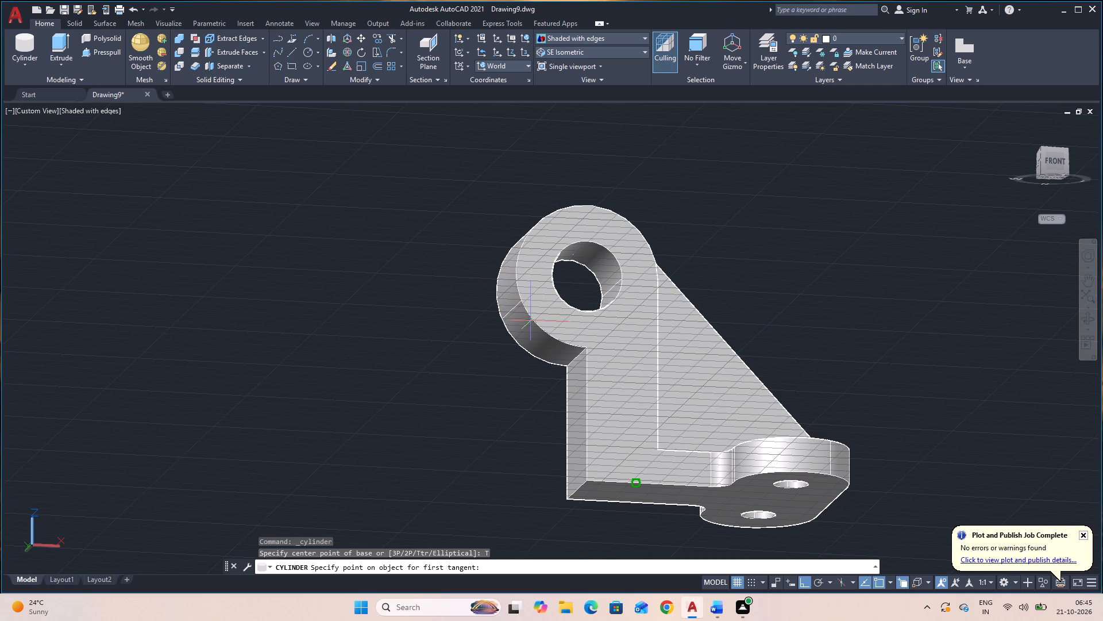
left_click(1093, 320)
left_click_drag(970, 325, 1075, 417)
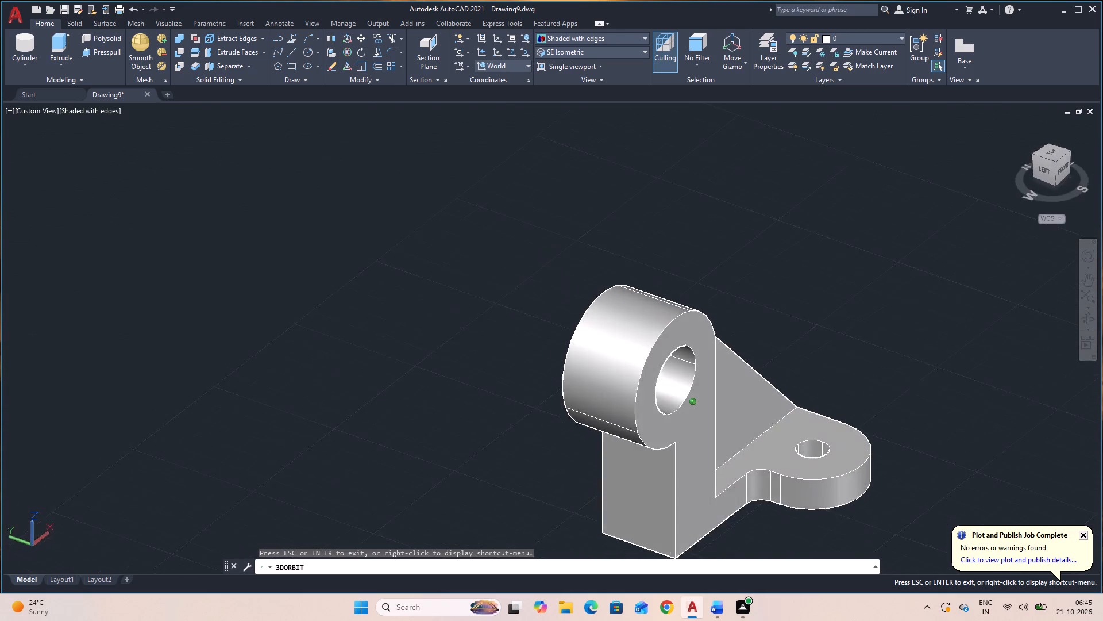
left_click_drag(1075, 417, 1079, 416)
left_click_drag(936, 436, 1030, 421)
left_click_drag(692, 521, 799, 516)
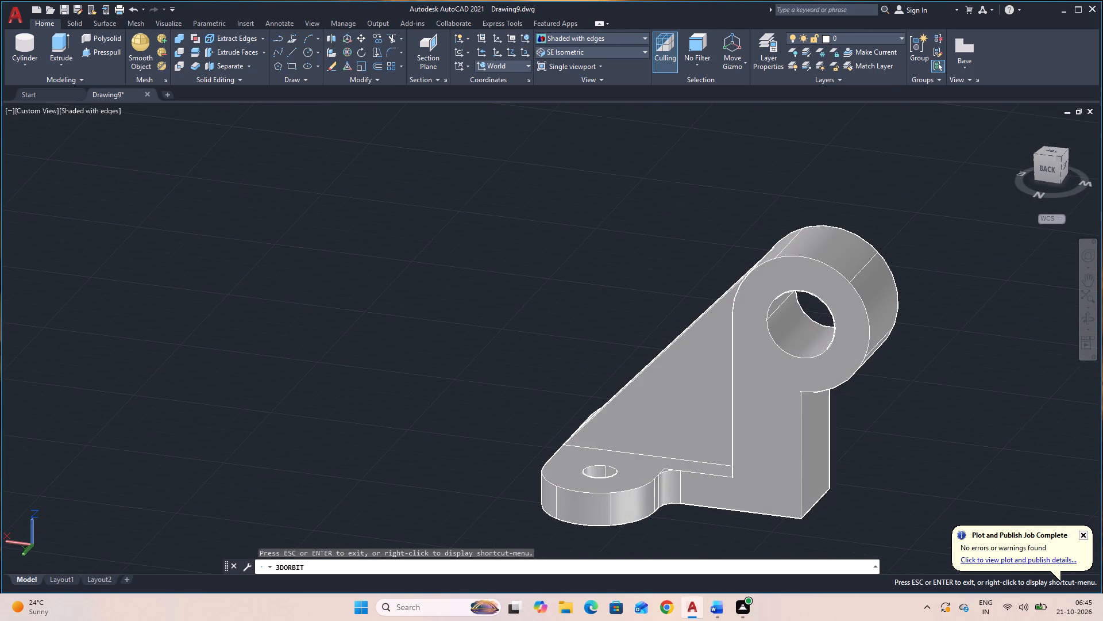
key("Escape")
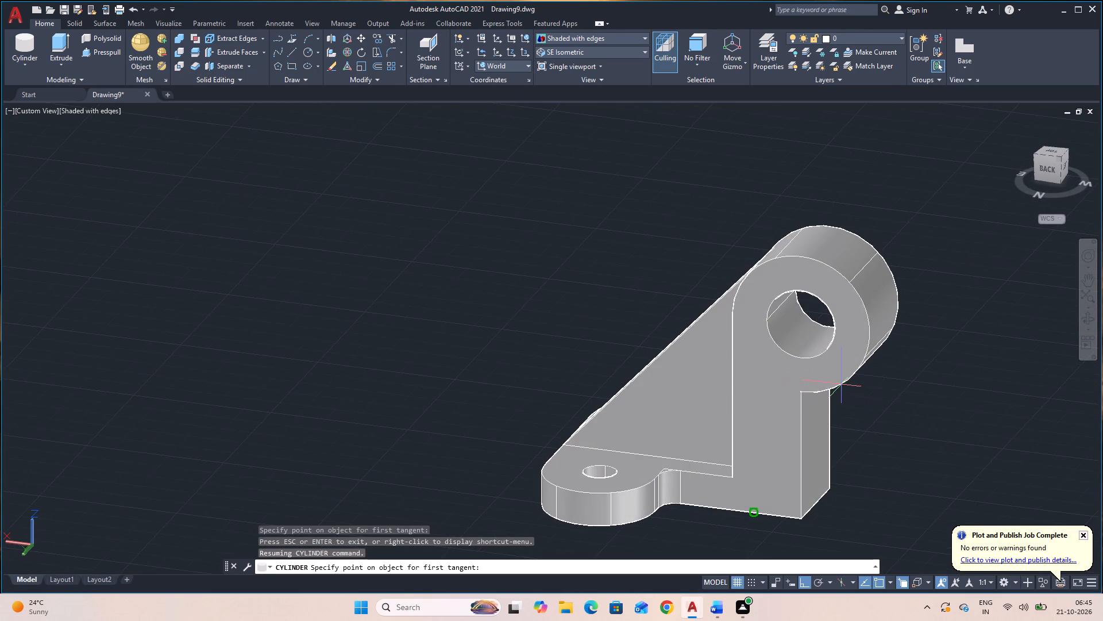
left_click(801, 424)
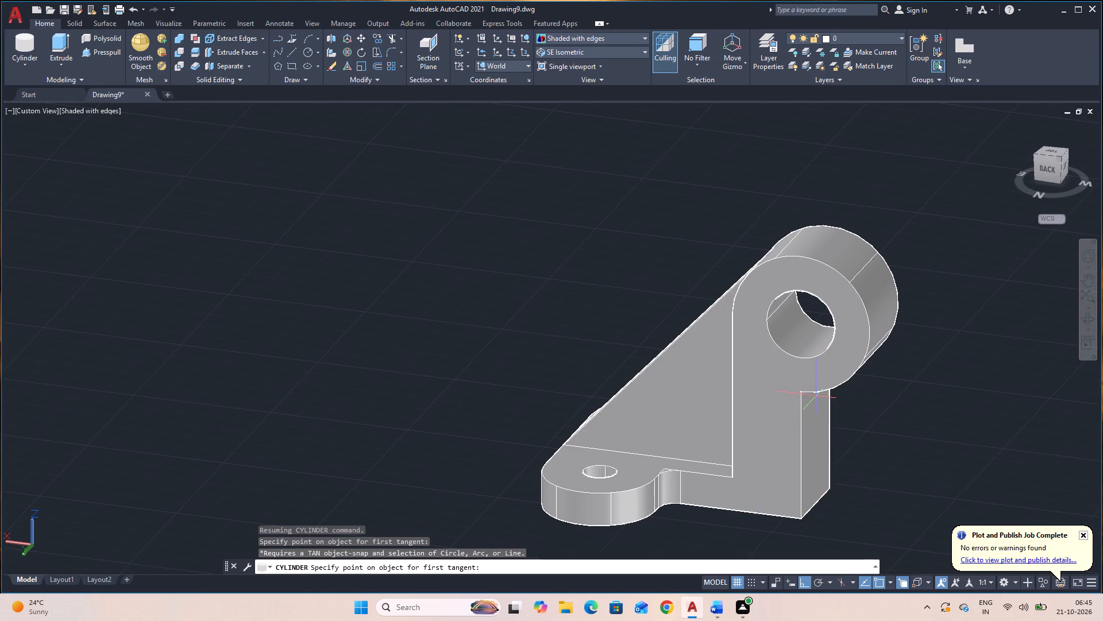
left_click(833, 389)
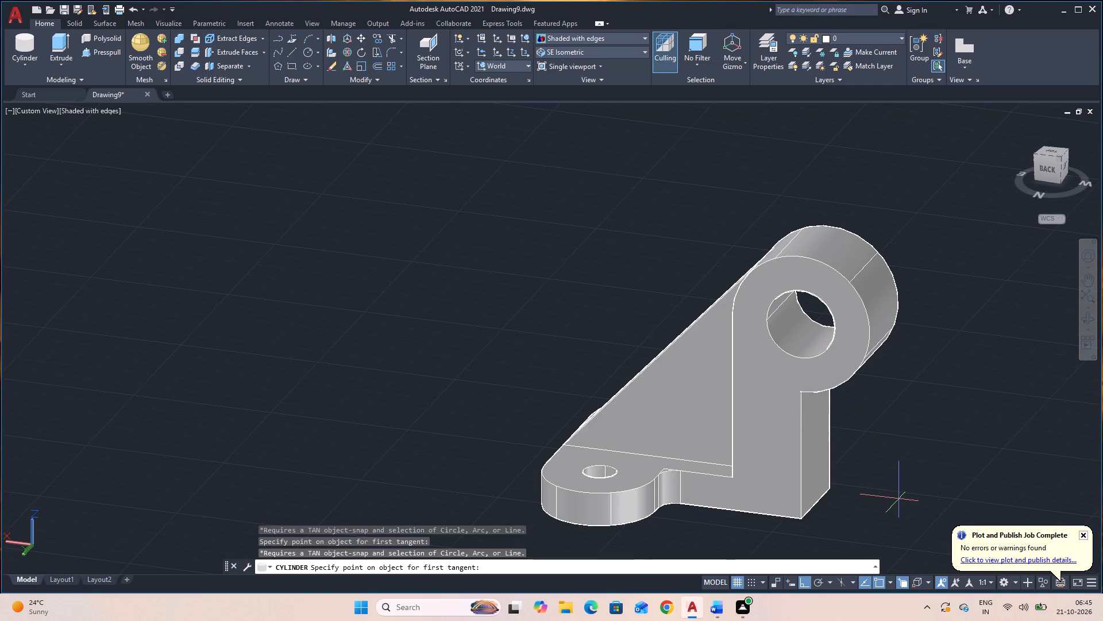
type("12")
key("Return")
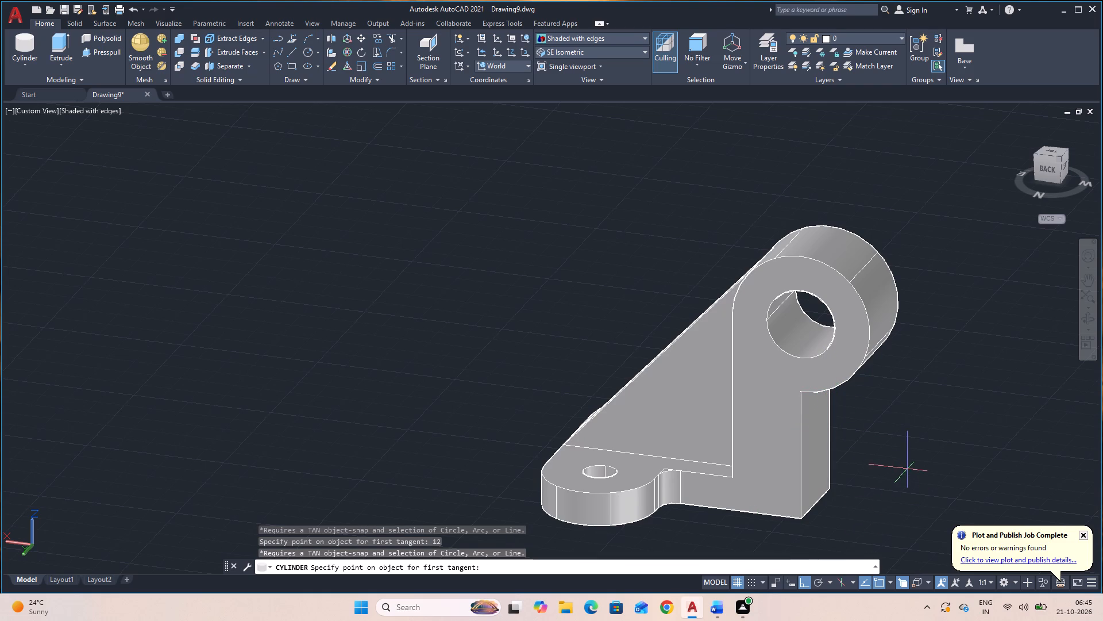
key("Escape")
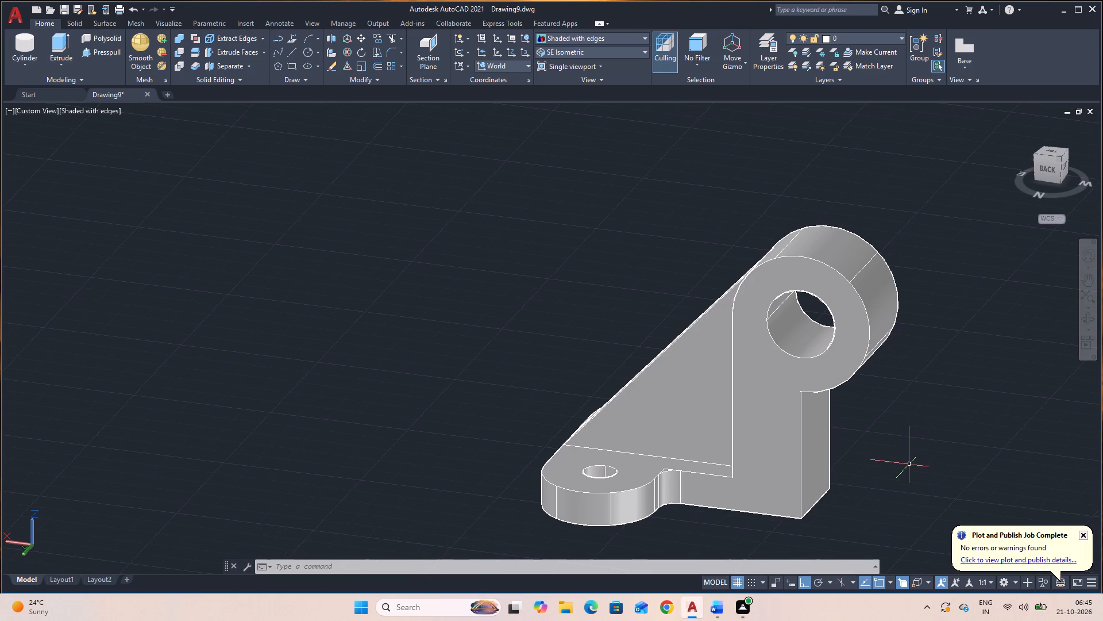
Draw two connected lines from the corner where the upright's back edge meets the round boss: 12 horizontally outward and 12 vertically down.
type("L")
key("space")
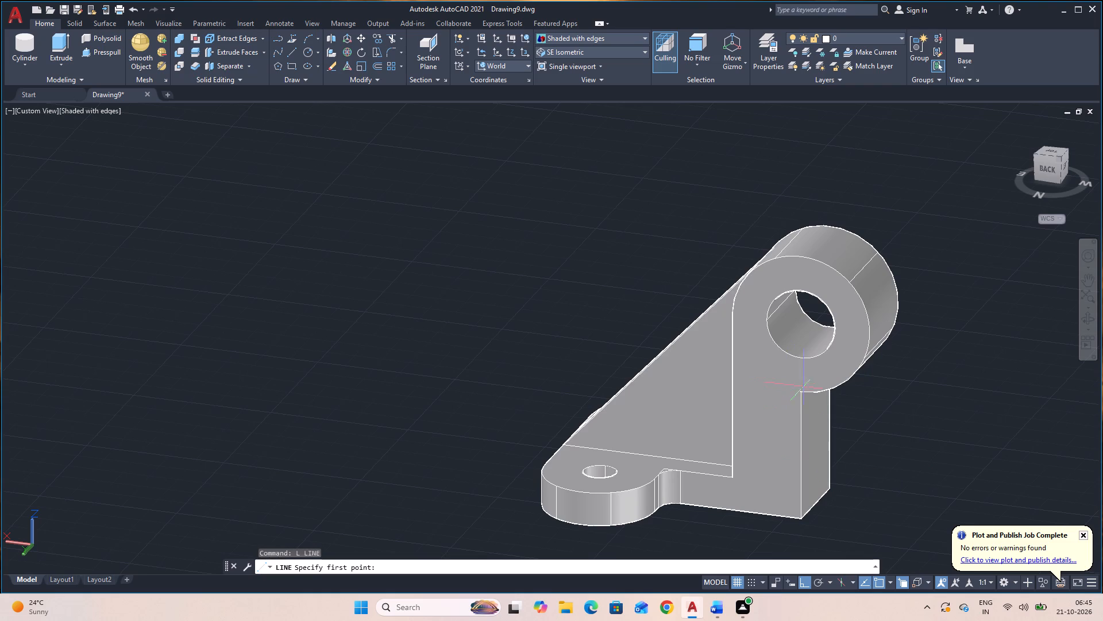
left_click(803, 393)
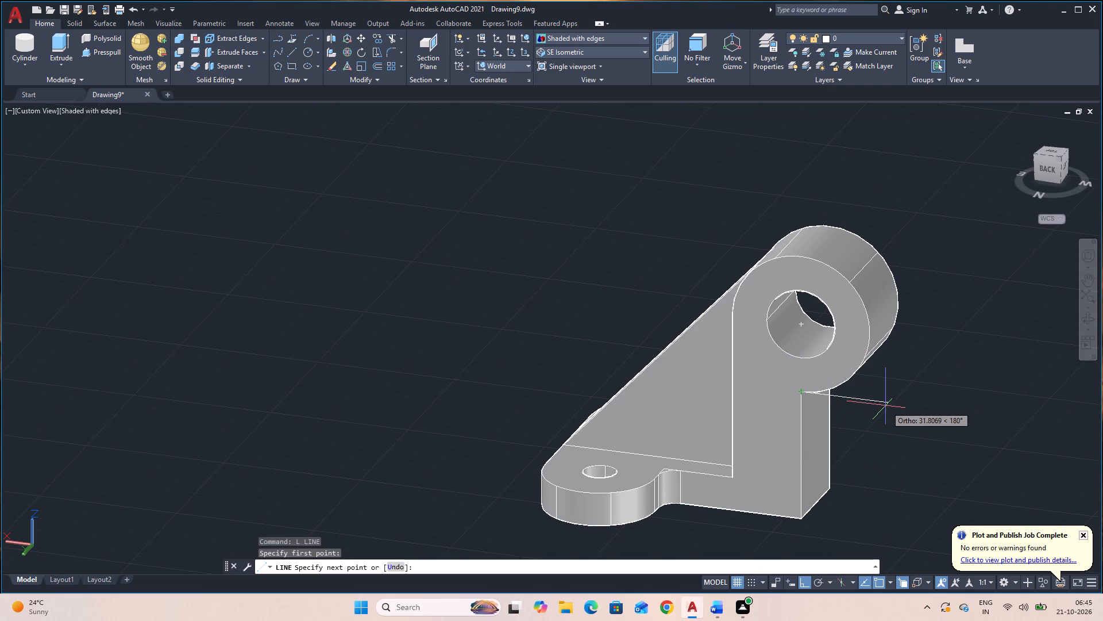
key("1")
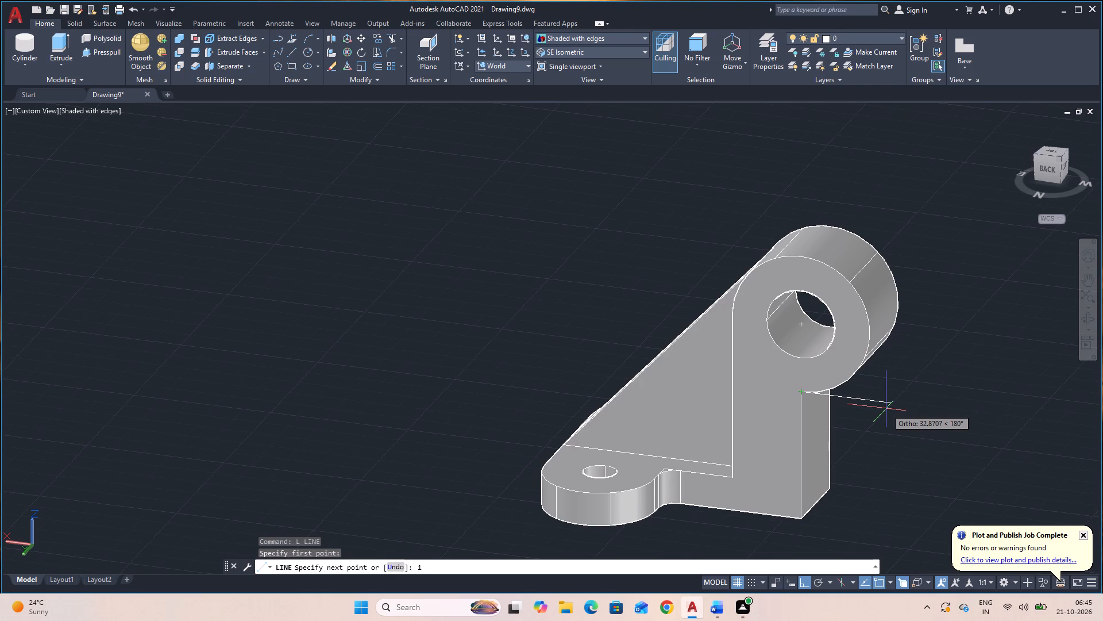
key("2")
key("Return")
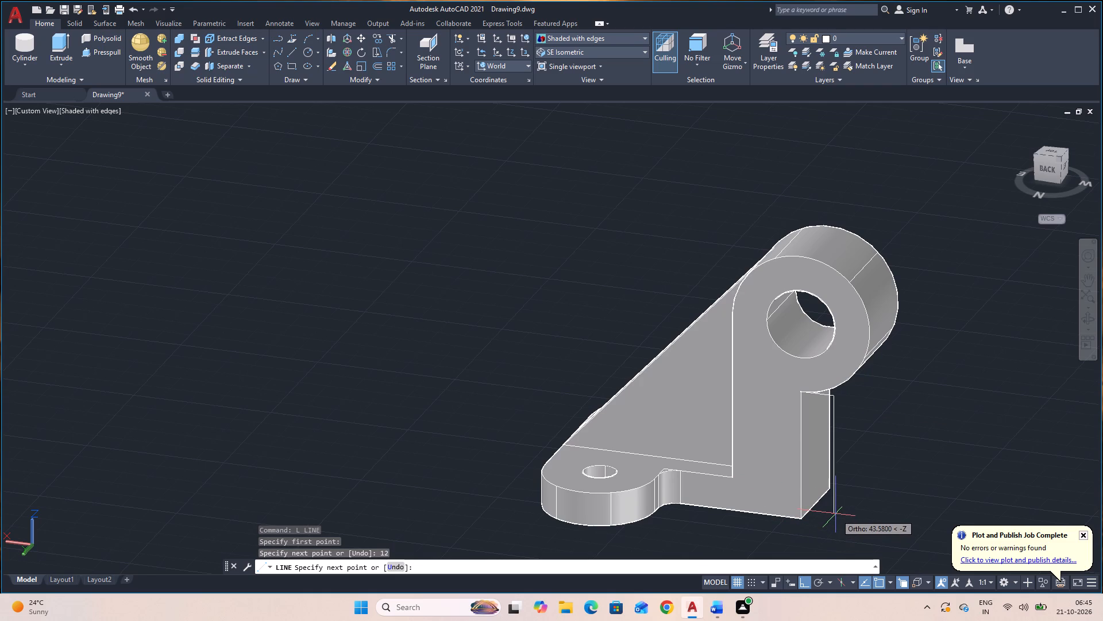
type("12")
key("Return")
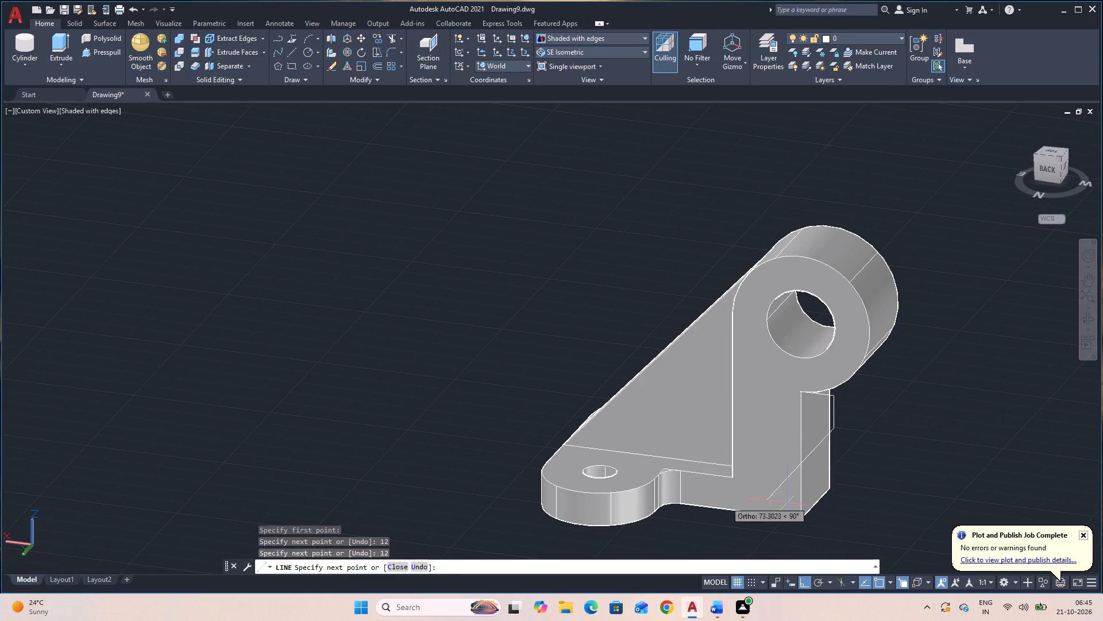
key("Escape")
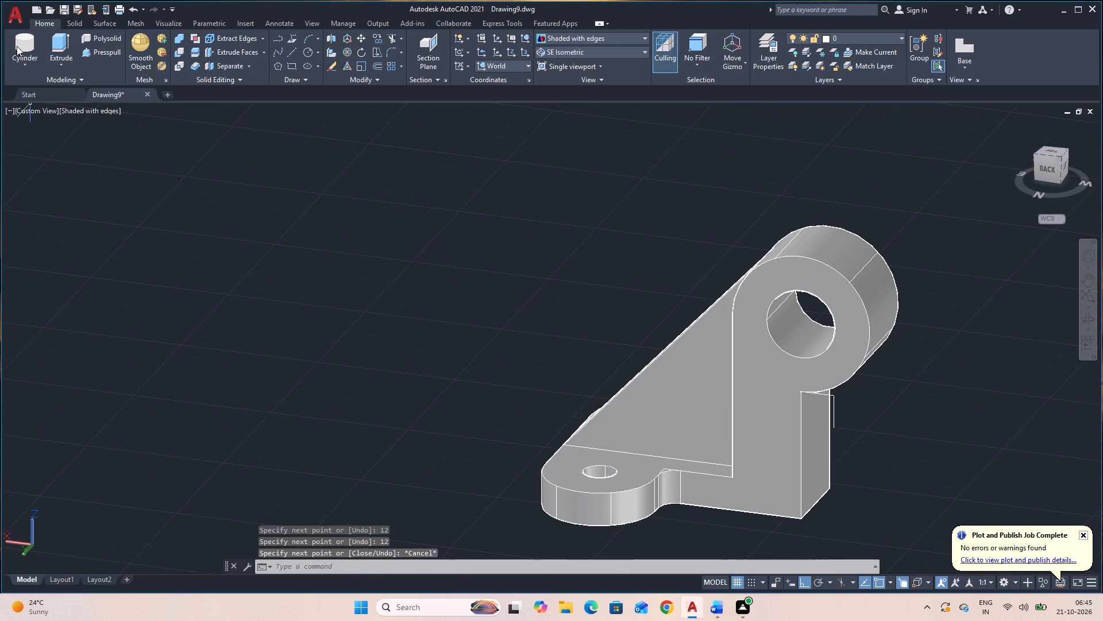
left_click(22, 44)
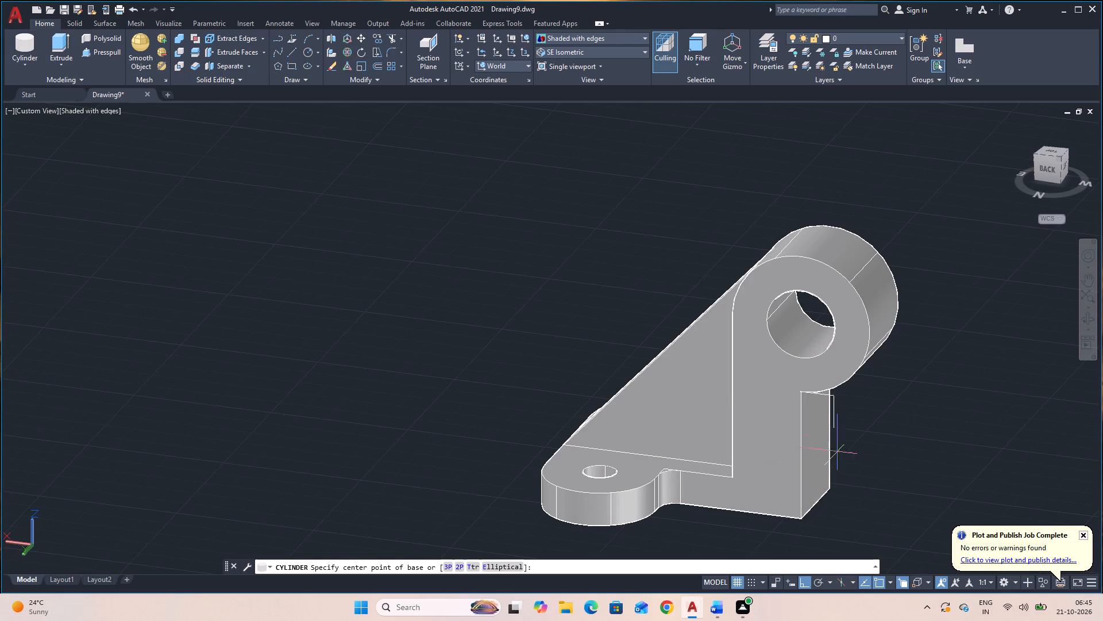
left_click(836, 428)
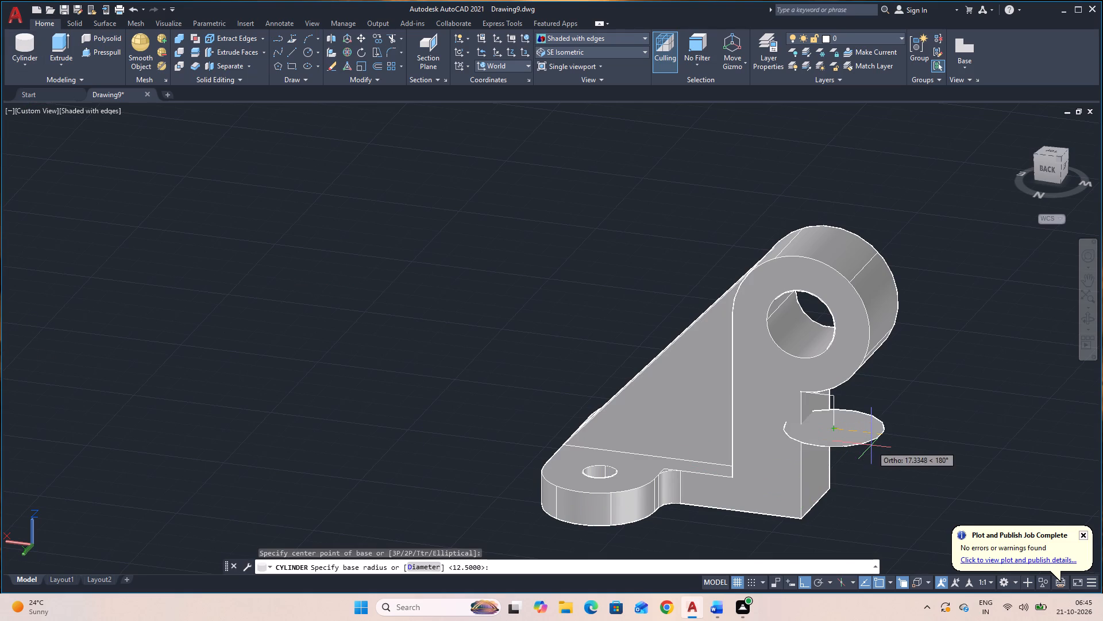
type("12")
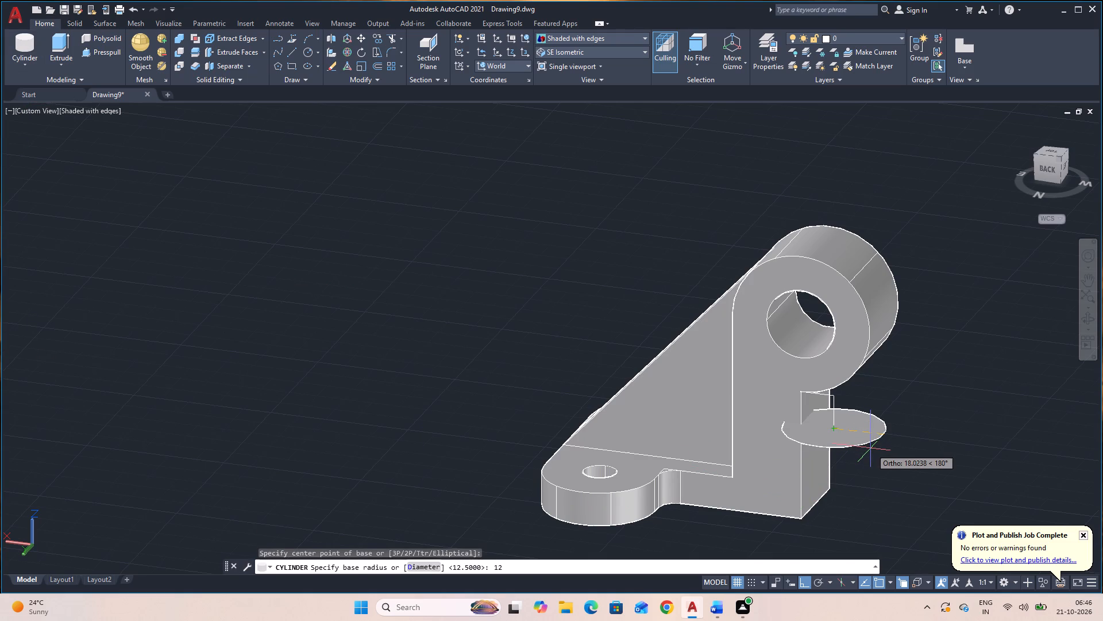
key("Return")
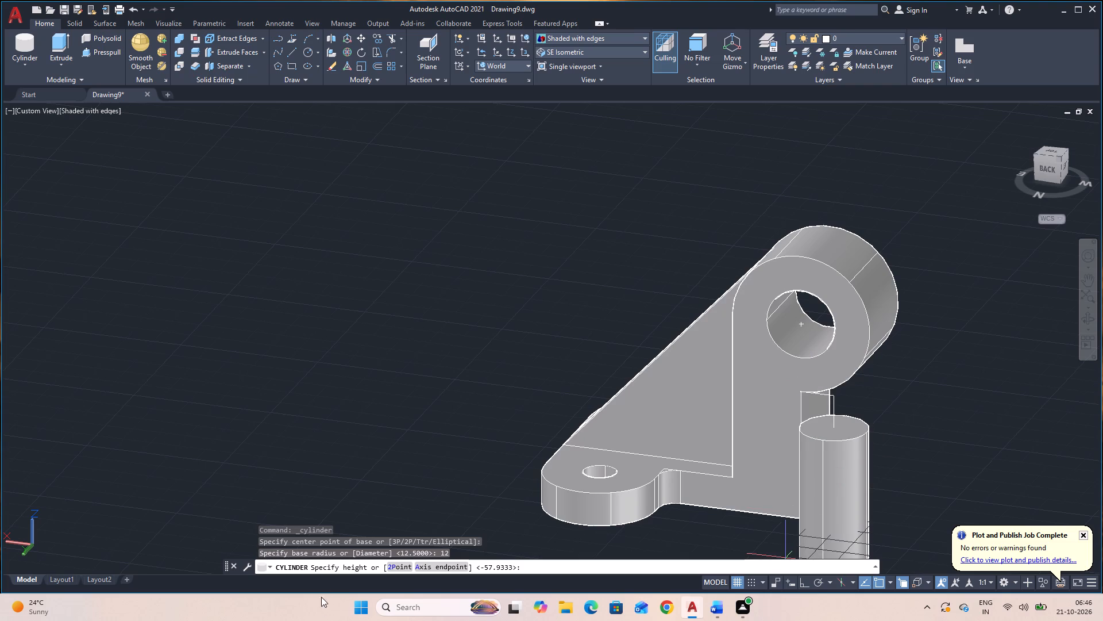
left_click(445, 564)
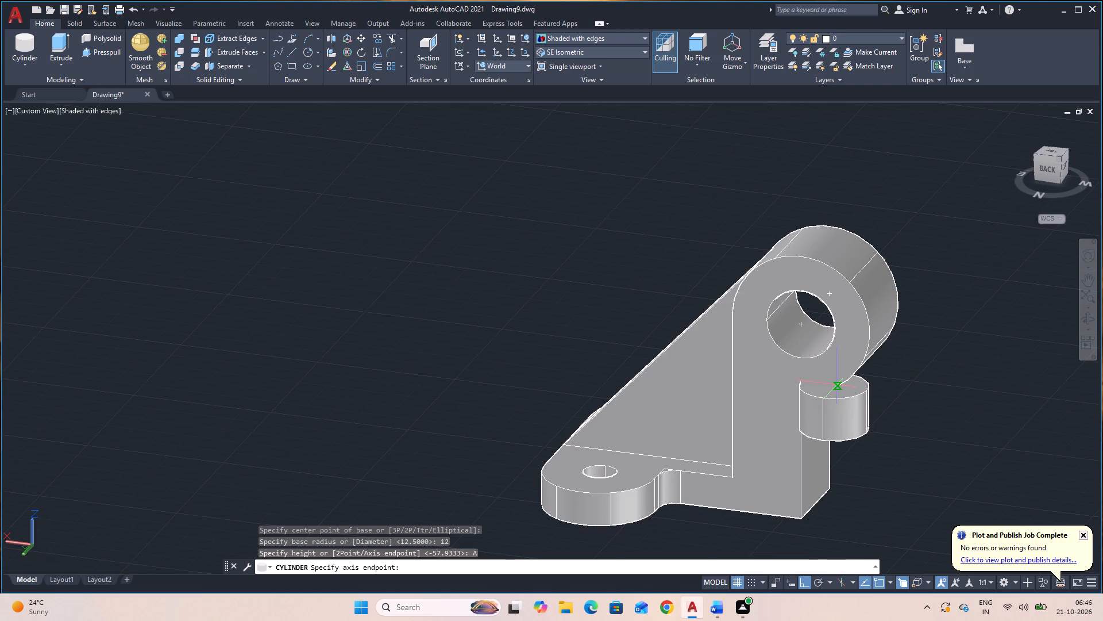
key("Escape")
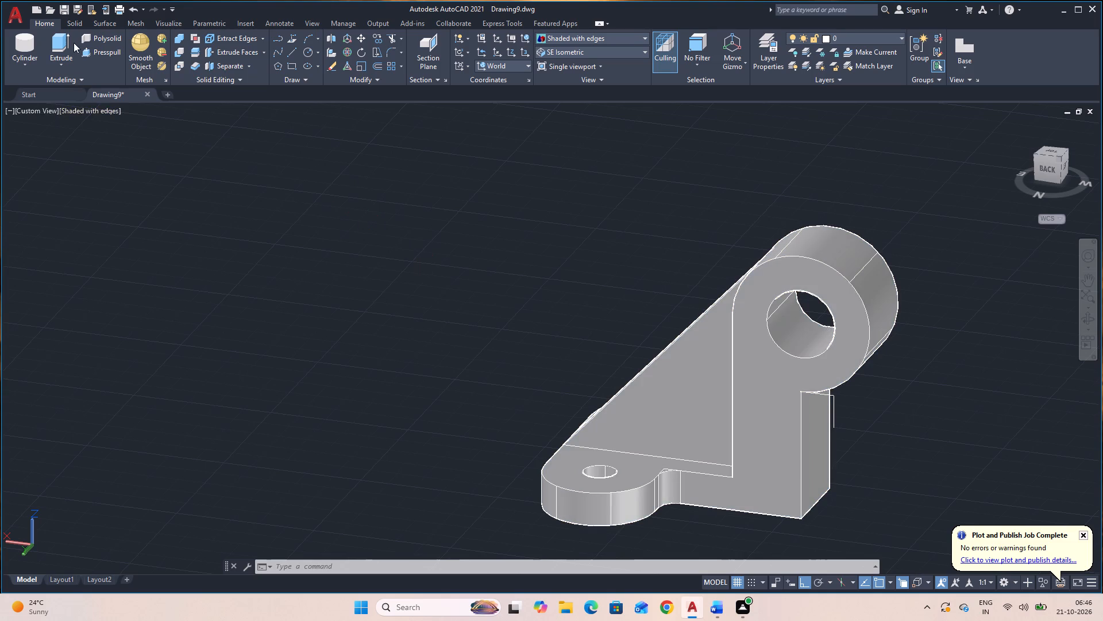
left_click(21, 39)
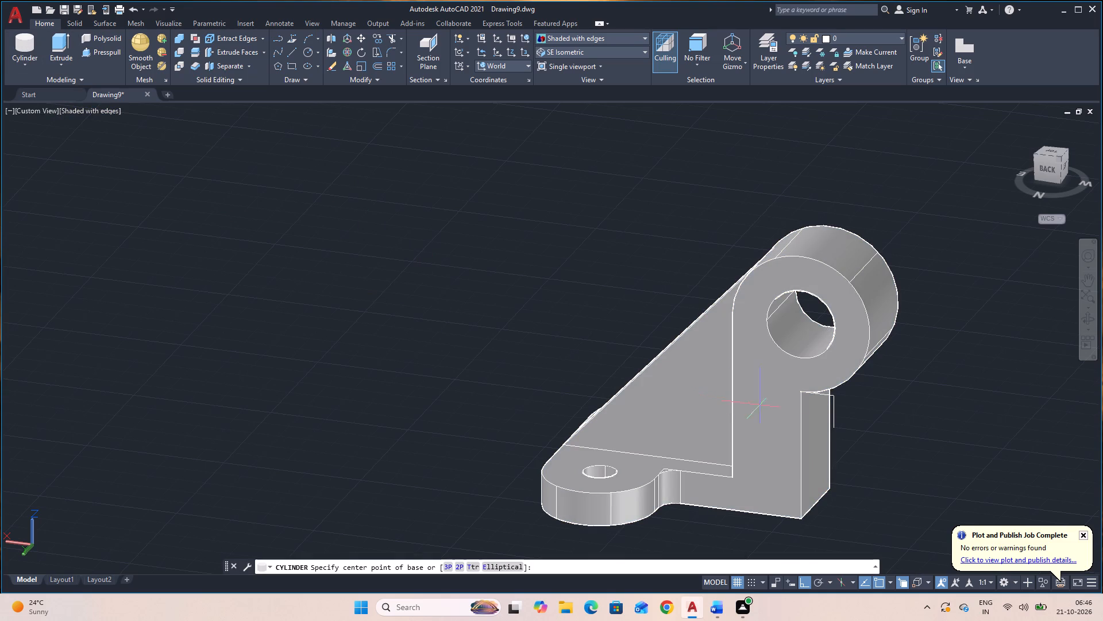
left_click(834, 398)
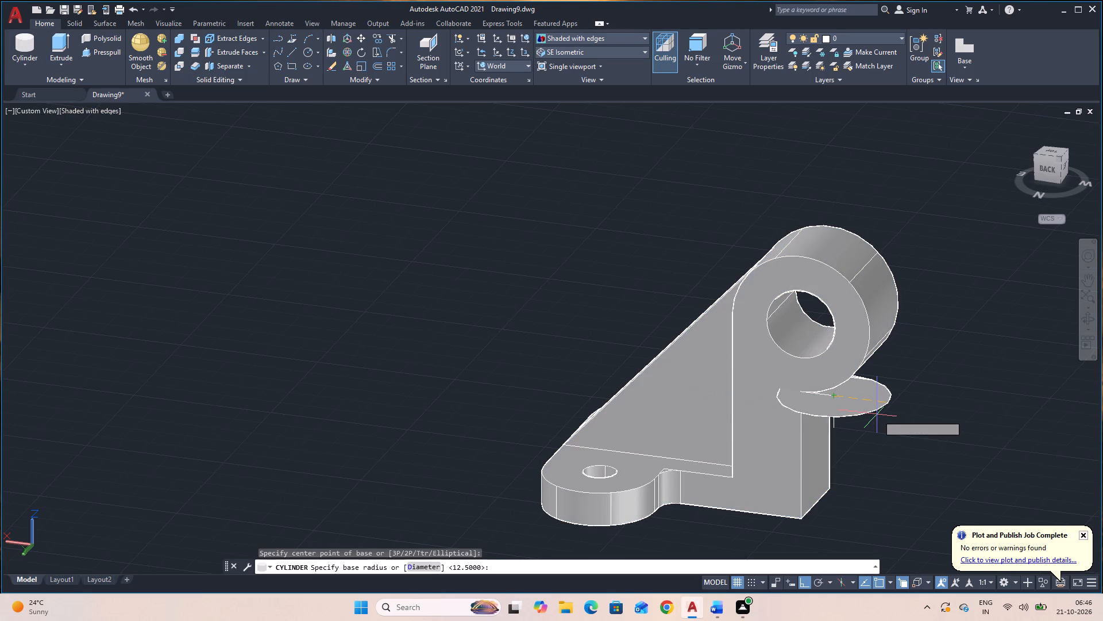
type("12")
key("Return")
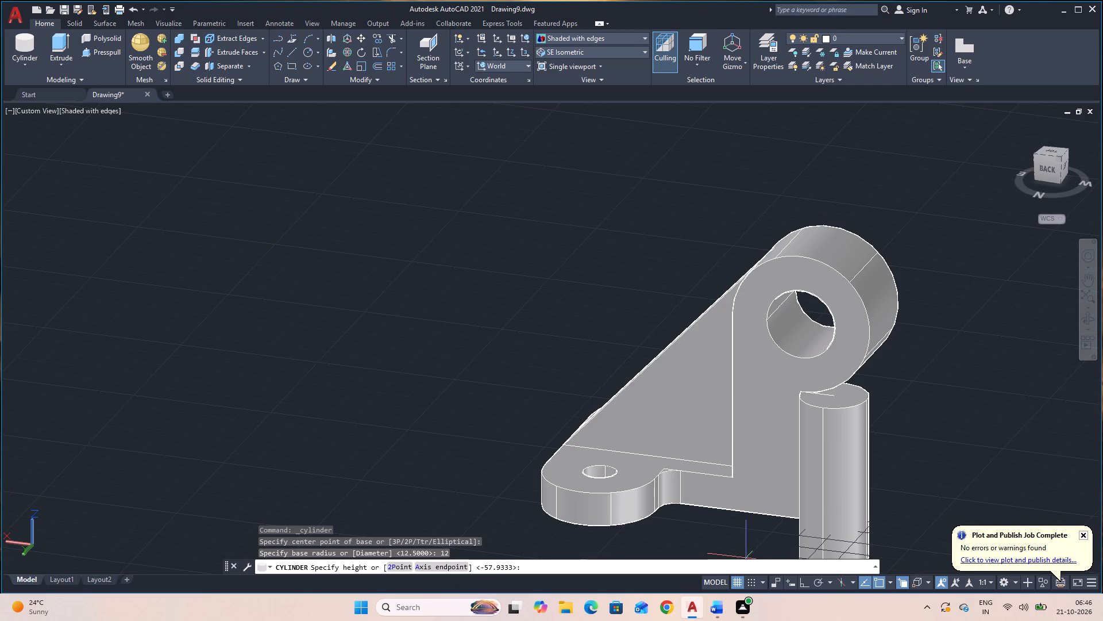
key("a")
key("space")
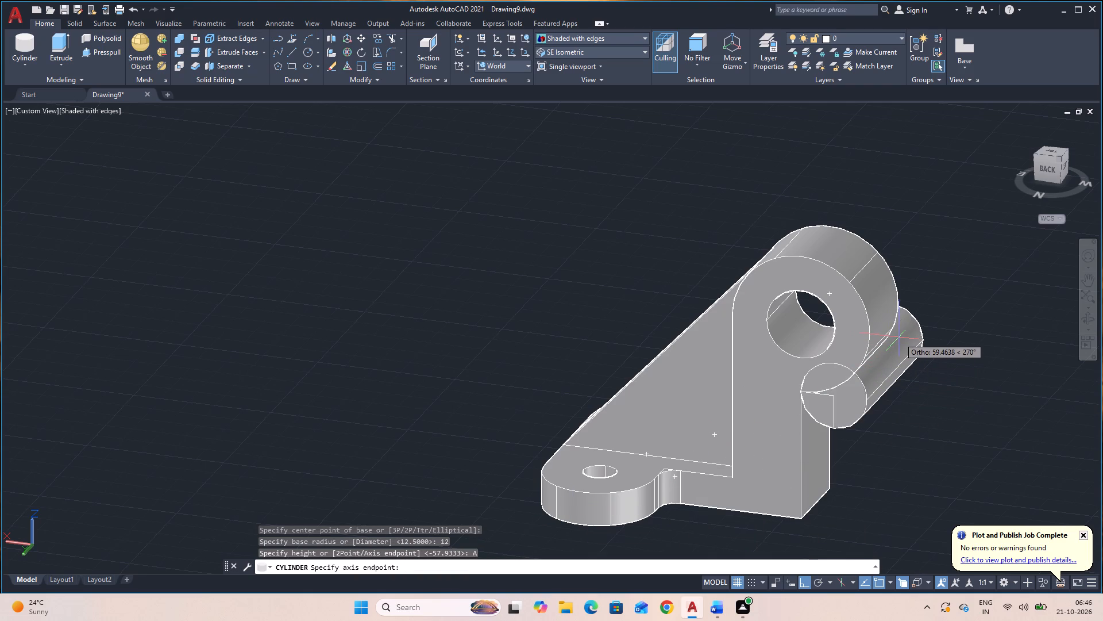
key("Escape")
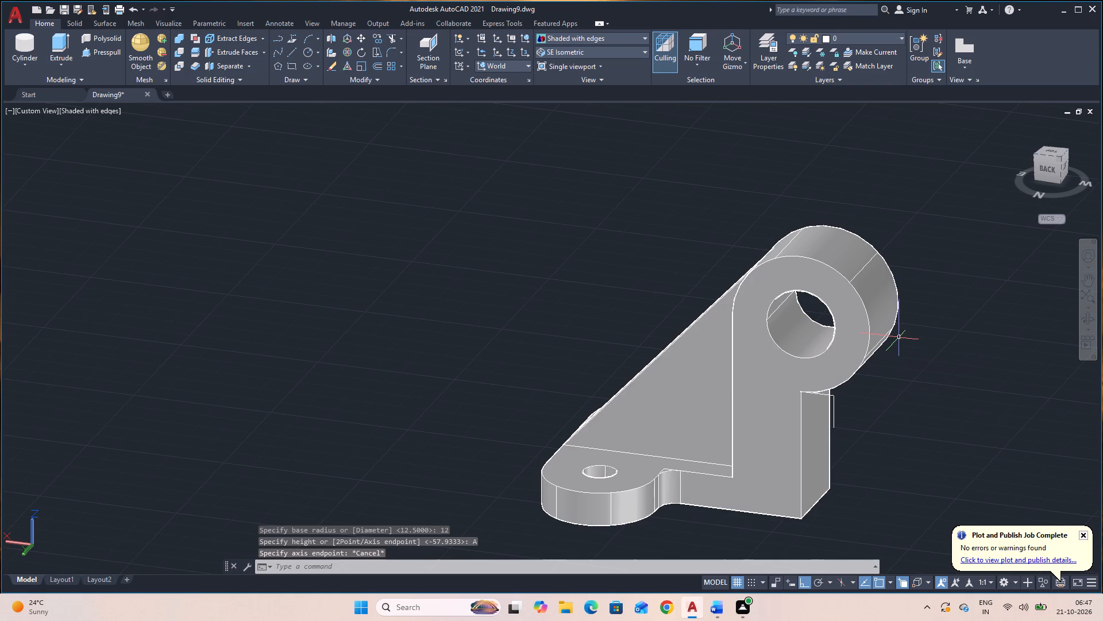
Create a cylinder of radius 12 centred on the lower end of the vertical guide line, its axis running 30 along the upright's thickness.
key("space")
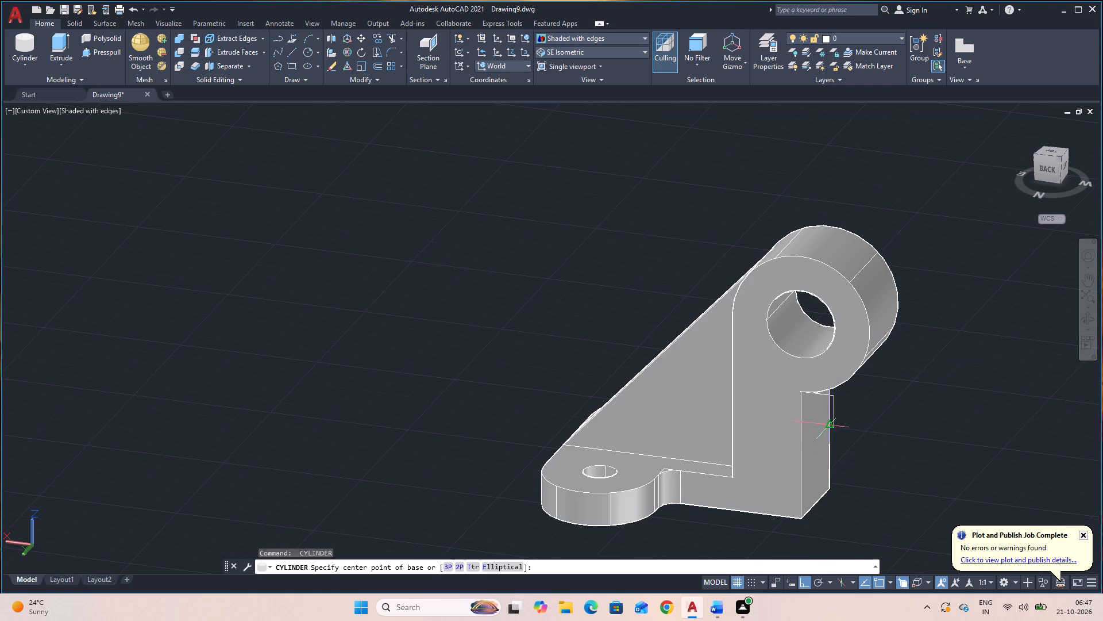
left_click(835, 430)
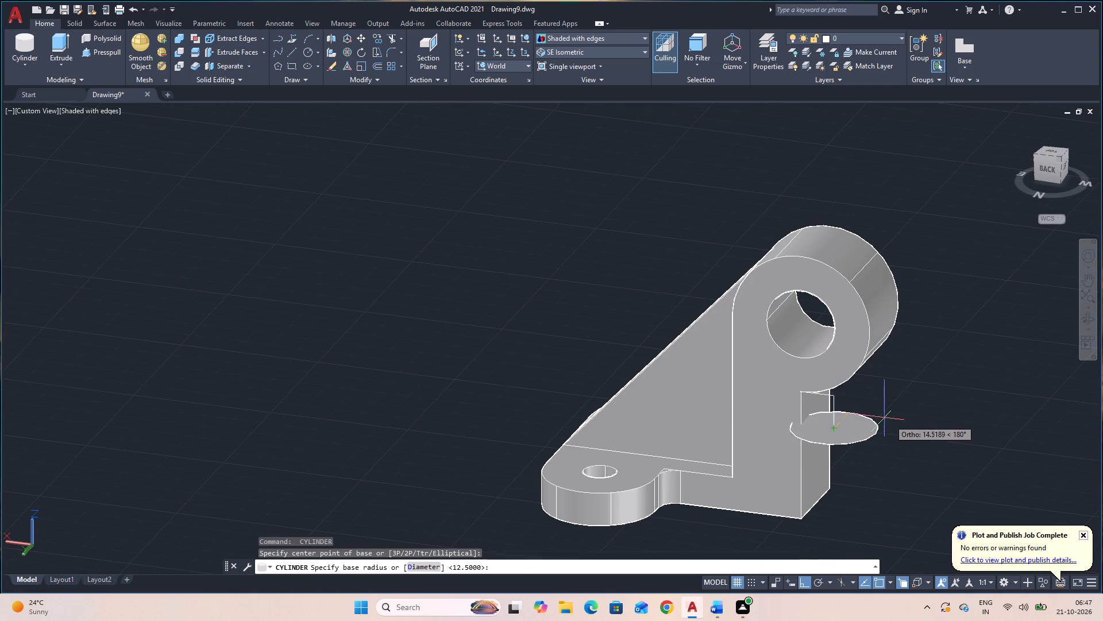
type("12")
key("Return")
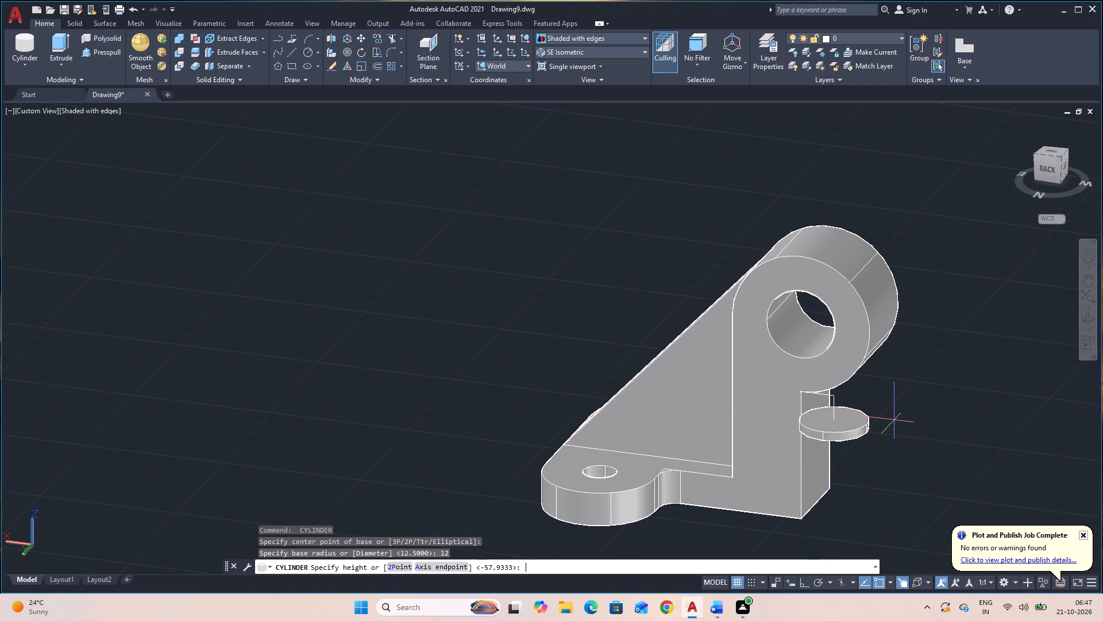
type("A")
key("space")
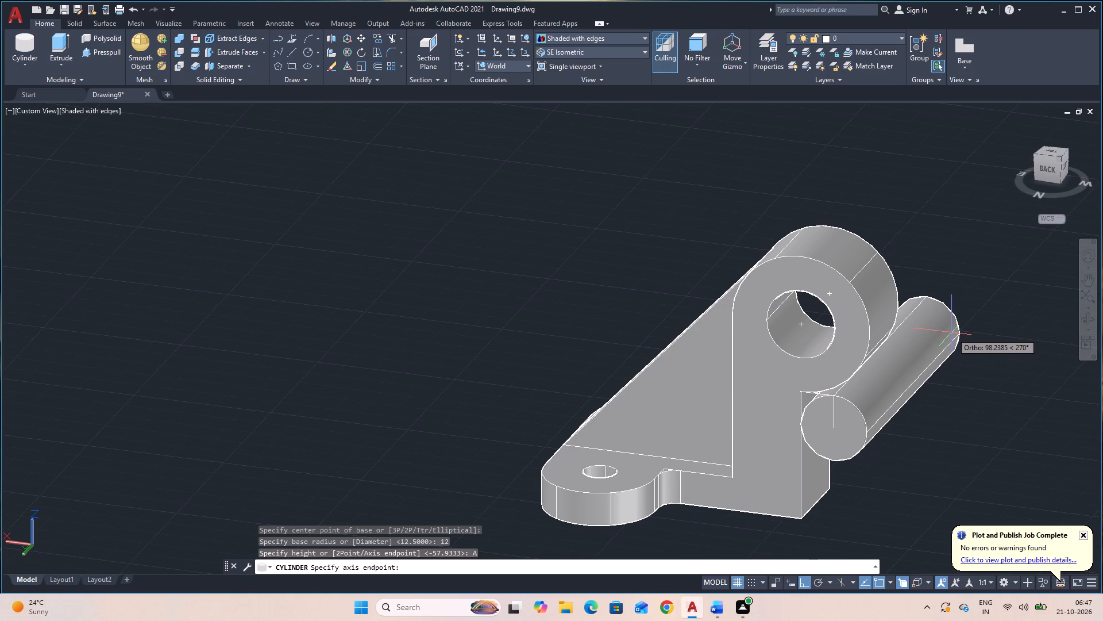
type("30")
key("Return")
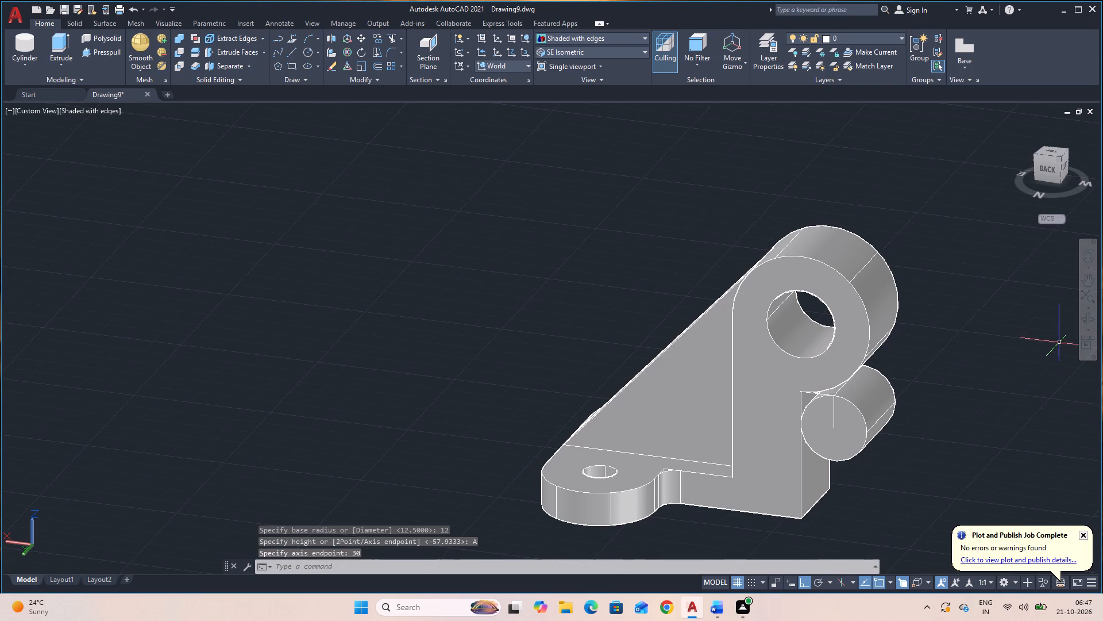
Examine the new cylinder's position beneath the boss from the underside, front and back, and close up in the SE Isometric view.
left_click(1088, 323)
left_click_drag(954, 487, 934, 409)
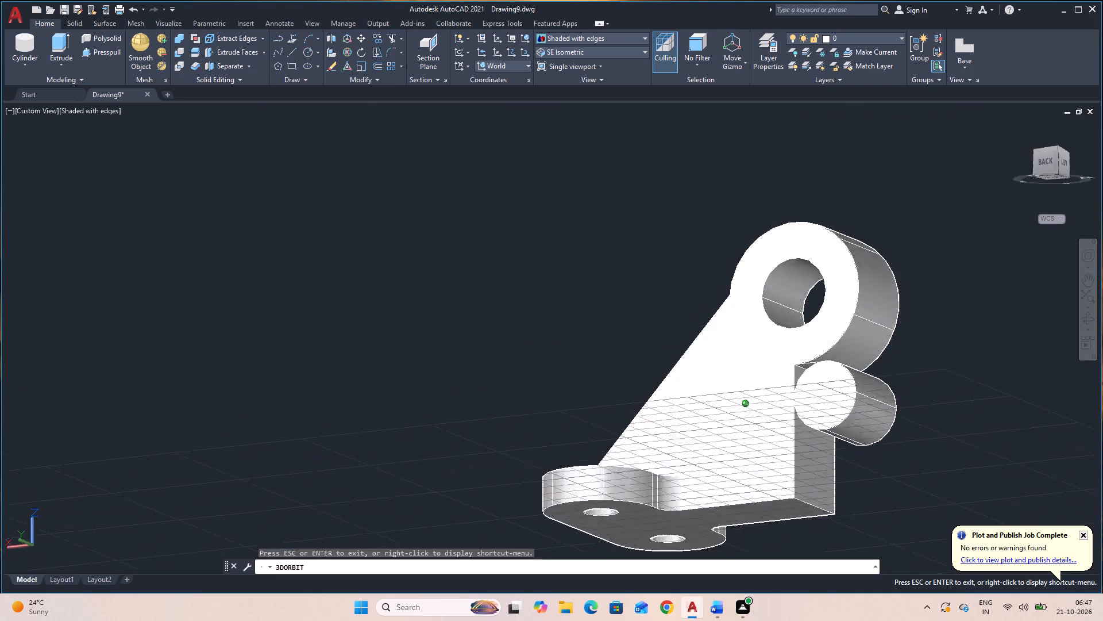
left_click_drag(934, 409, 555, 439)
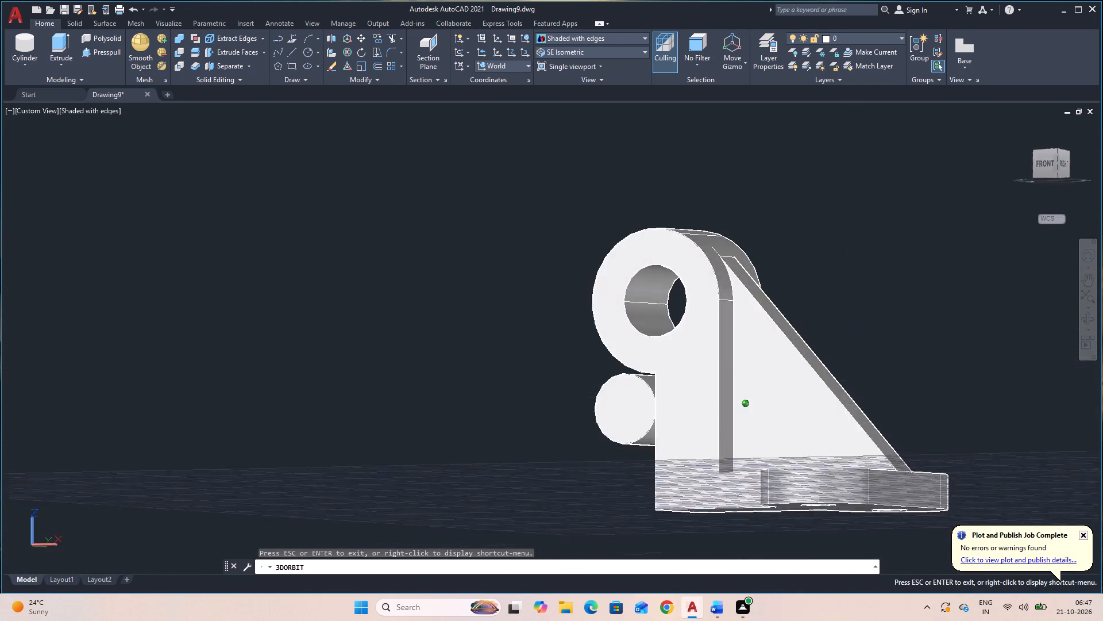
left_click_drag(555, 439, 984, 455)
left_click_drag(873, 490, 863, 481)
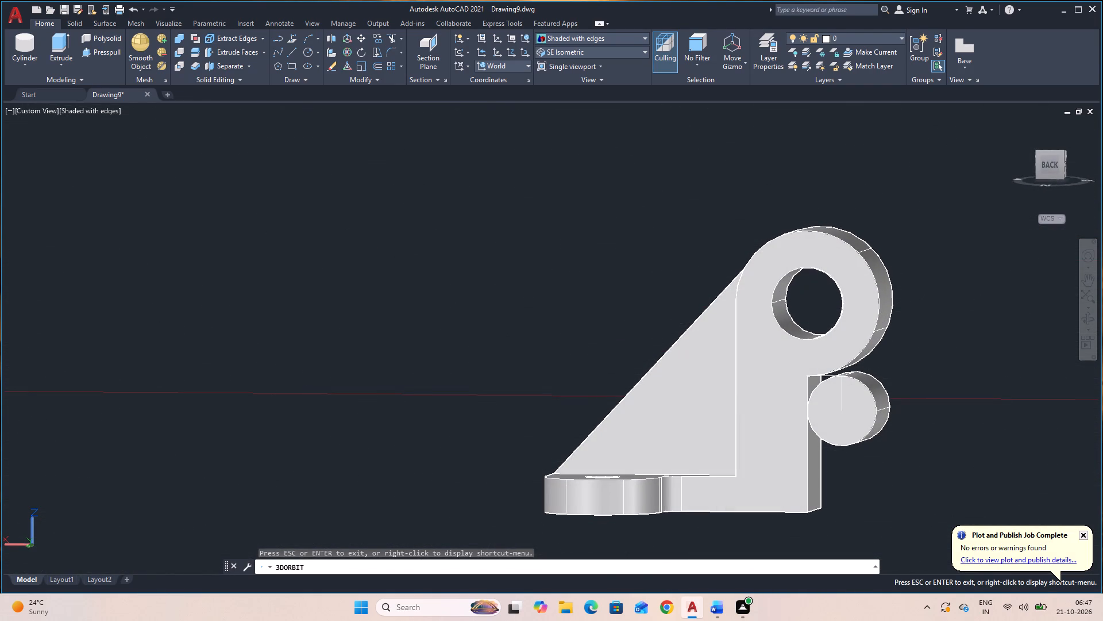
key("Escape")
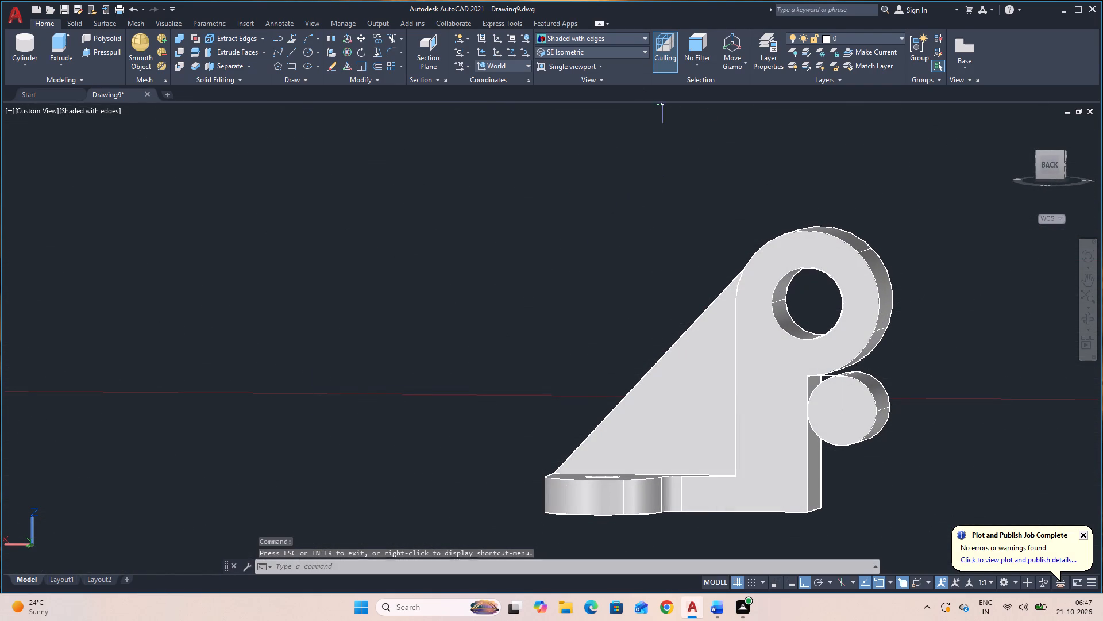
left_click(568, 50)
left_click(599, 144)
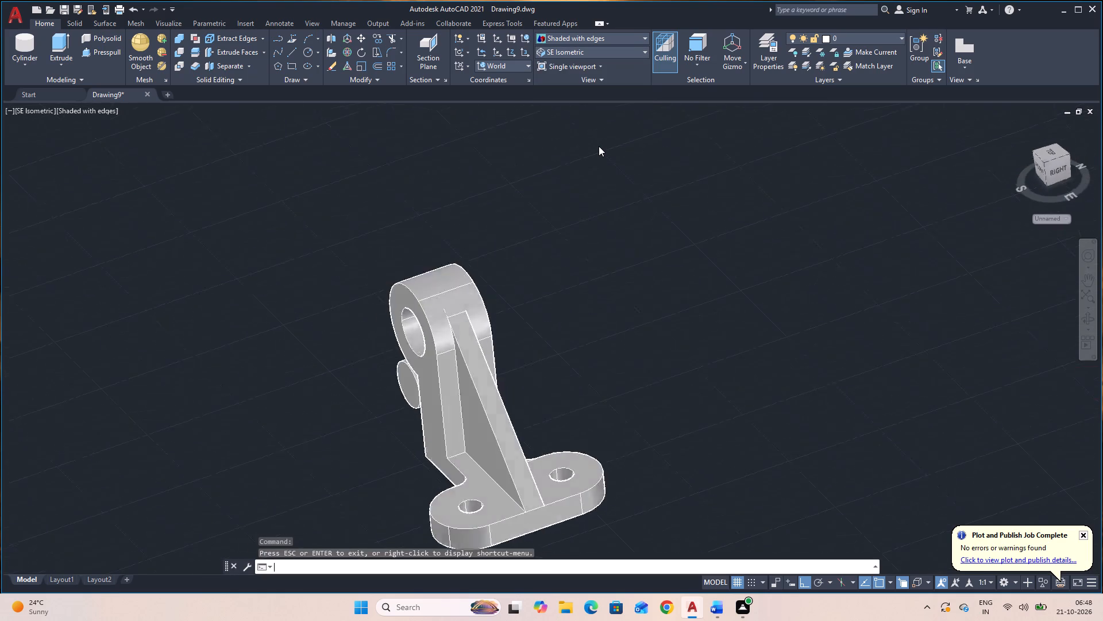
scroll(589, 440, "up", 3)
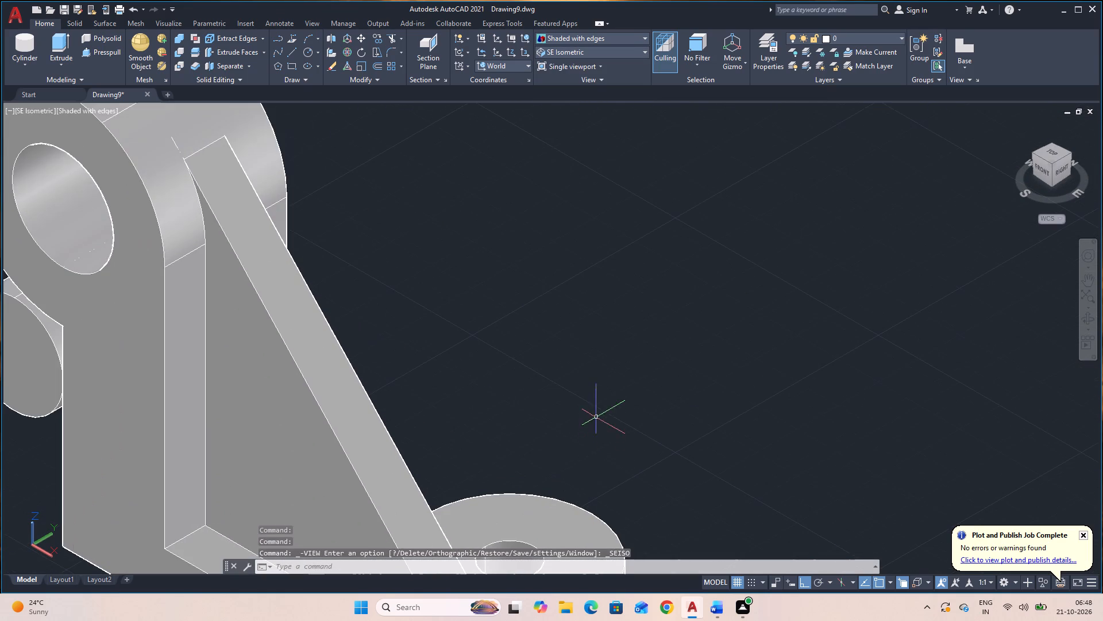
middle_click_drag(592, 430, 959, 277)
middle_click_drag(881, 253, 912, 332)
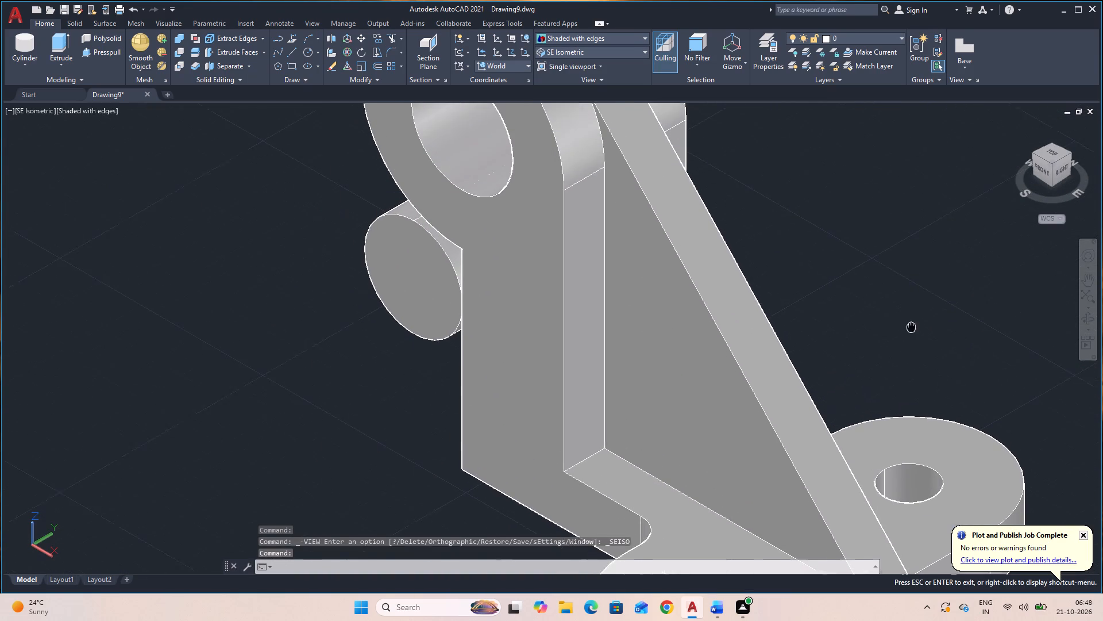
middle_click_drag(912, 332, 910, 337)
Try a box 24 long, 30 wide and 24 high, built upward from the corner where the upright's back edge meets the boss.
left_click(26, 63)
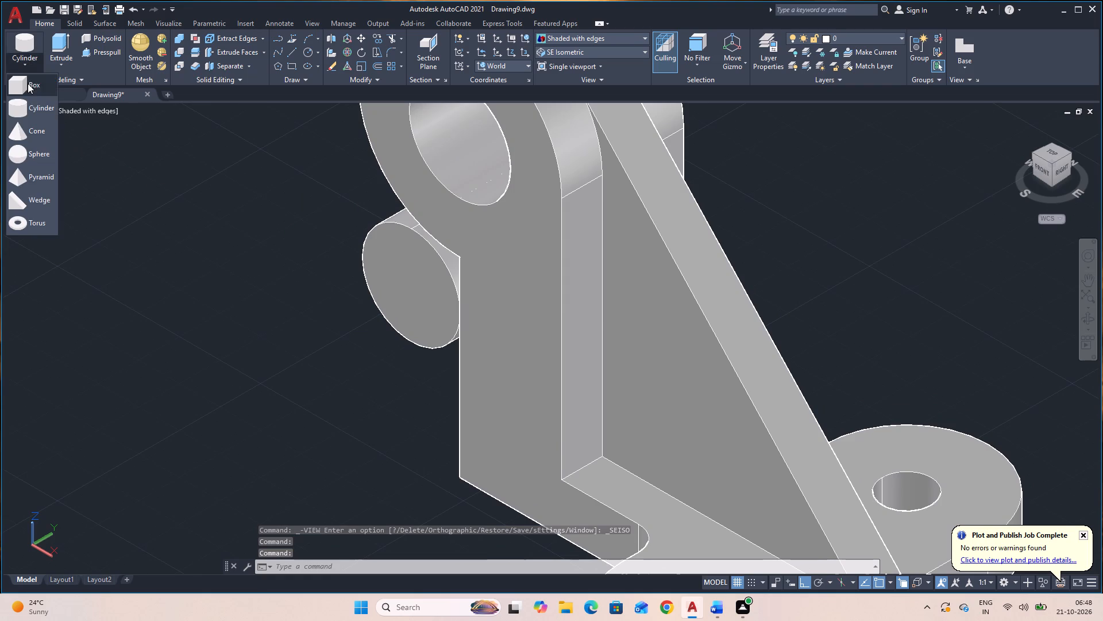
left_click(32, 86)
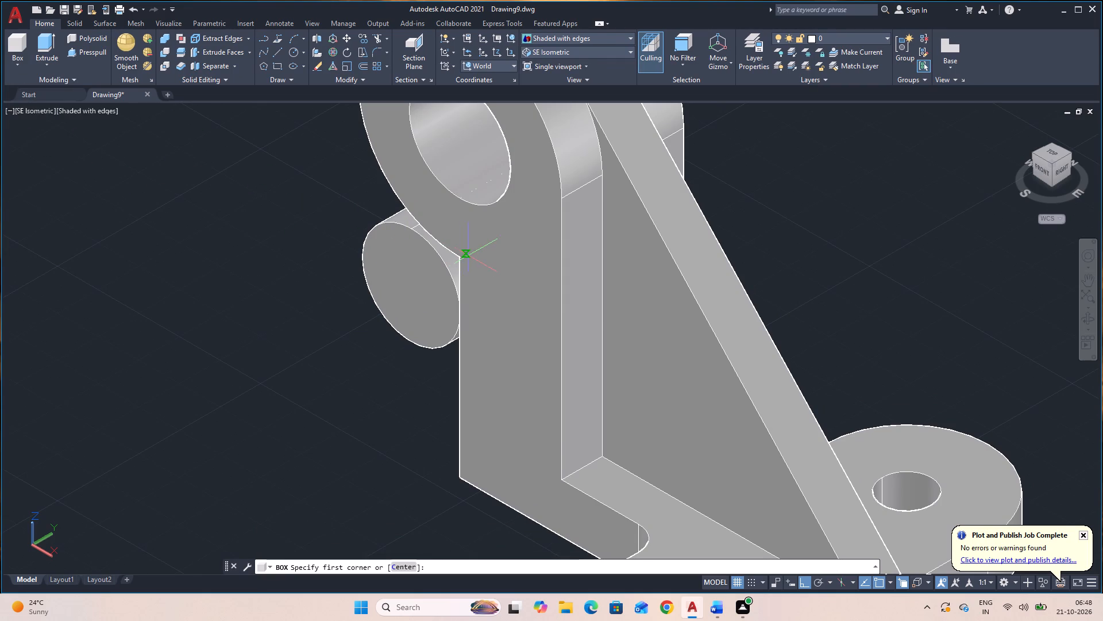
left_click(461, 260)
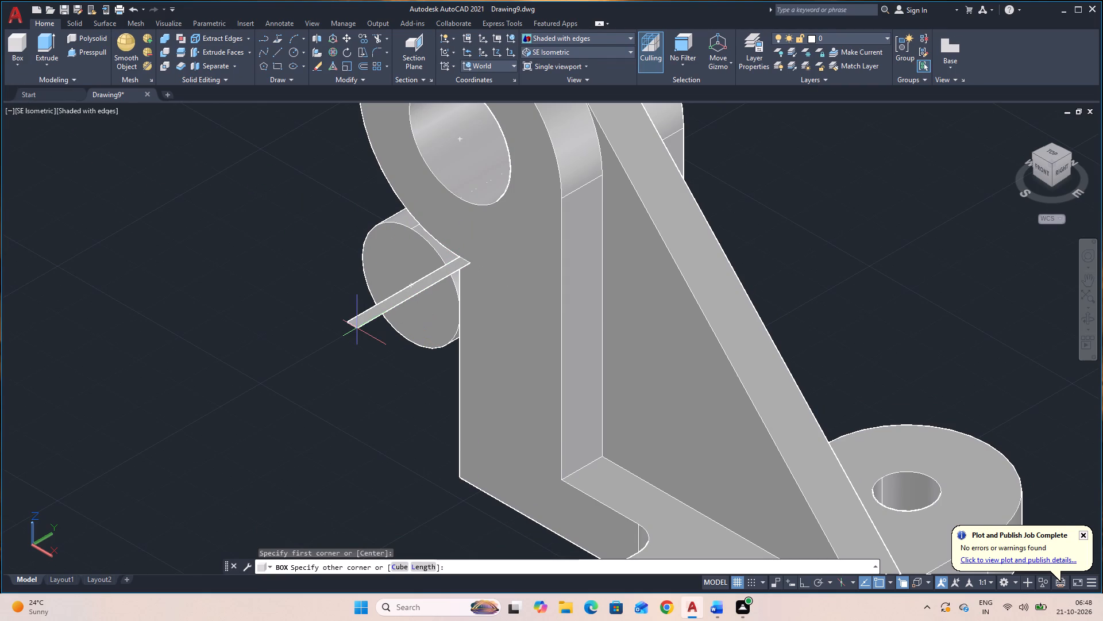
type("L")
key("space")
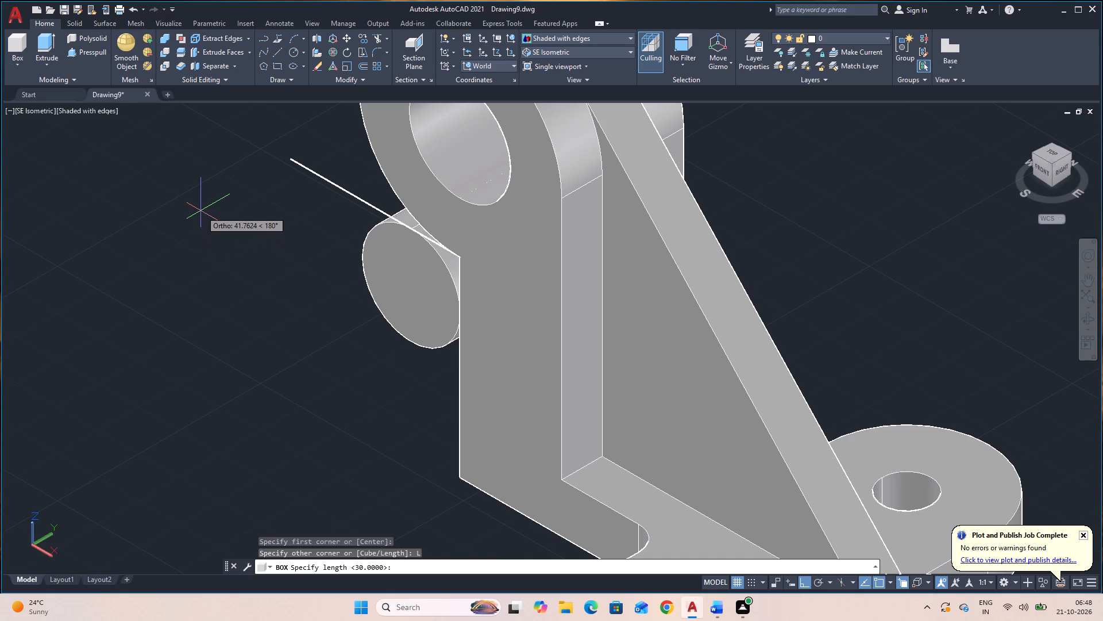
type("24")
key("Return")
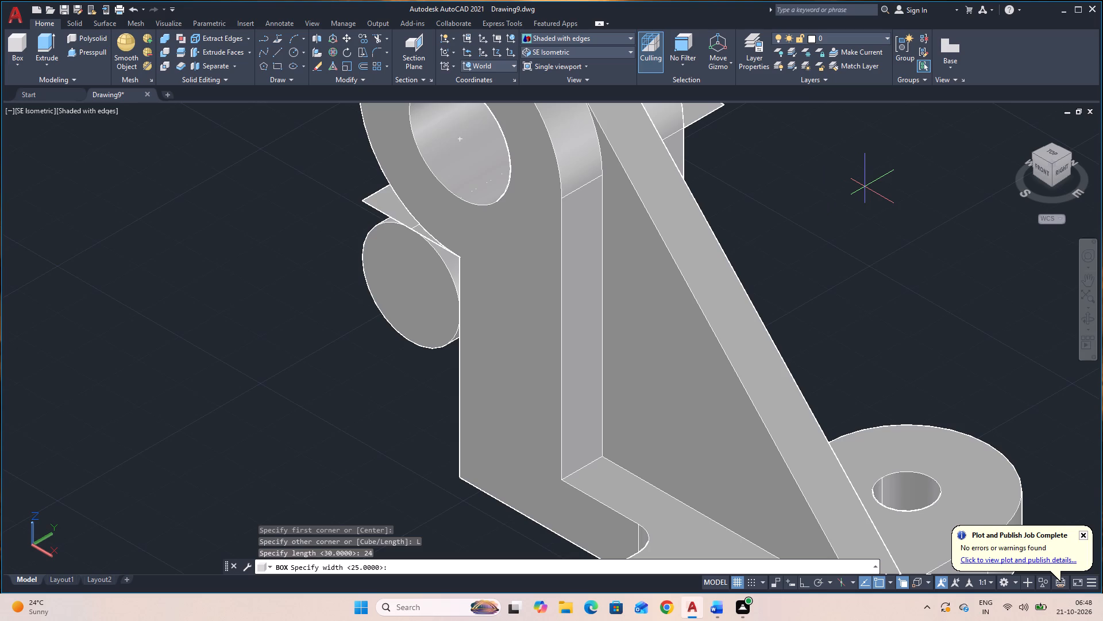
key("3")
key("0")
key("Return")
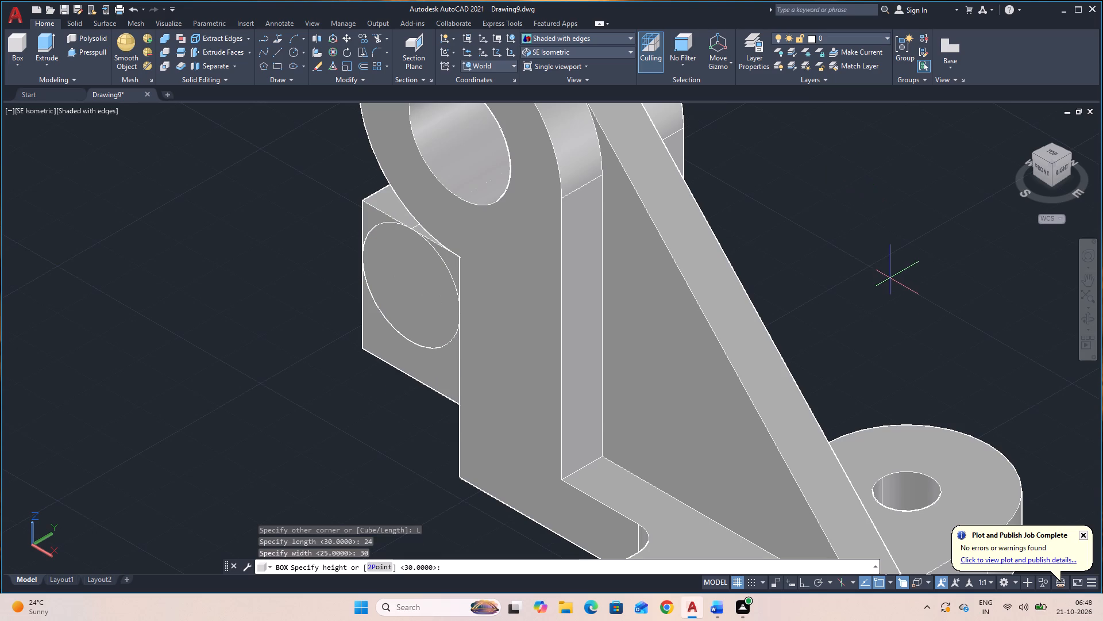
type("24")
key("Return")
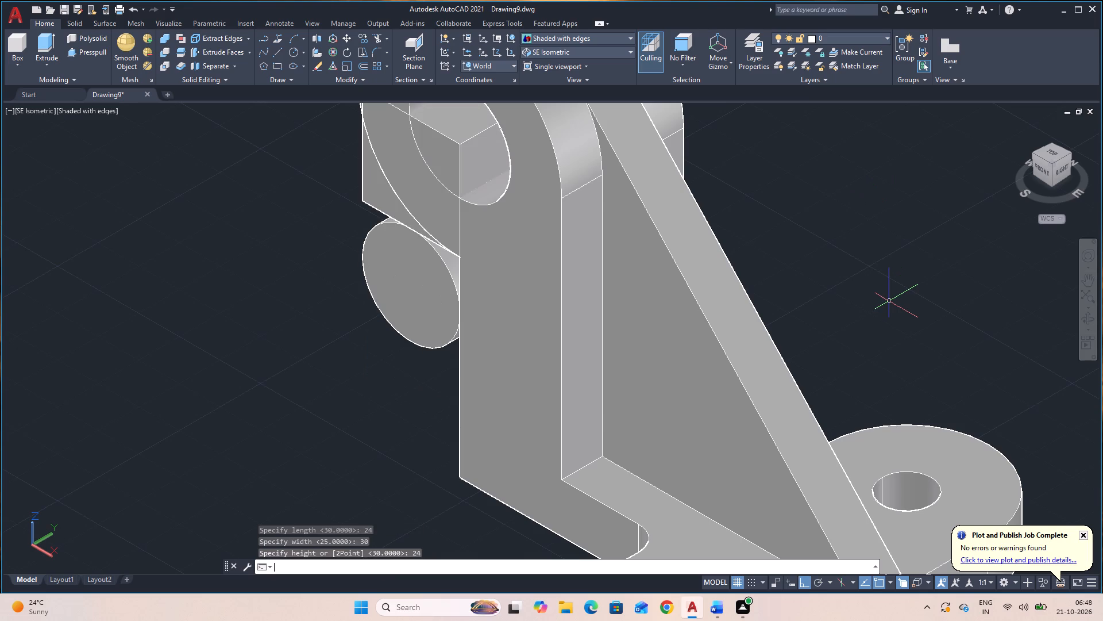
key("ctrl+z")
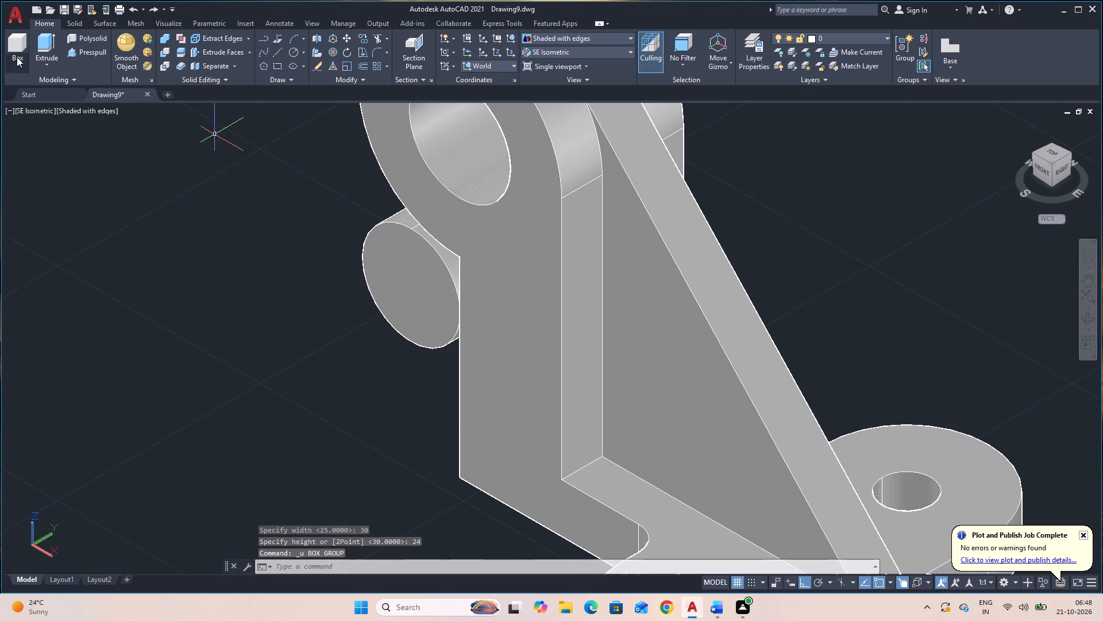
Create a box 24 long, 30 wide and -24 high from the corner where the upright's back edge meets the boss, enclosing the cylinder.
left_click(15, 38)
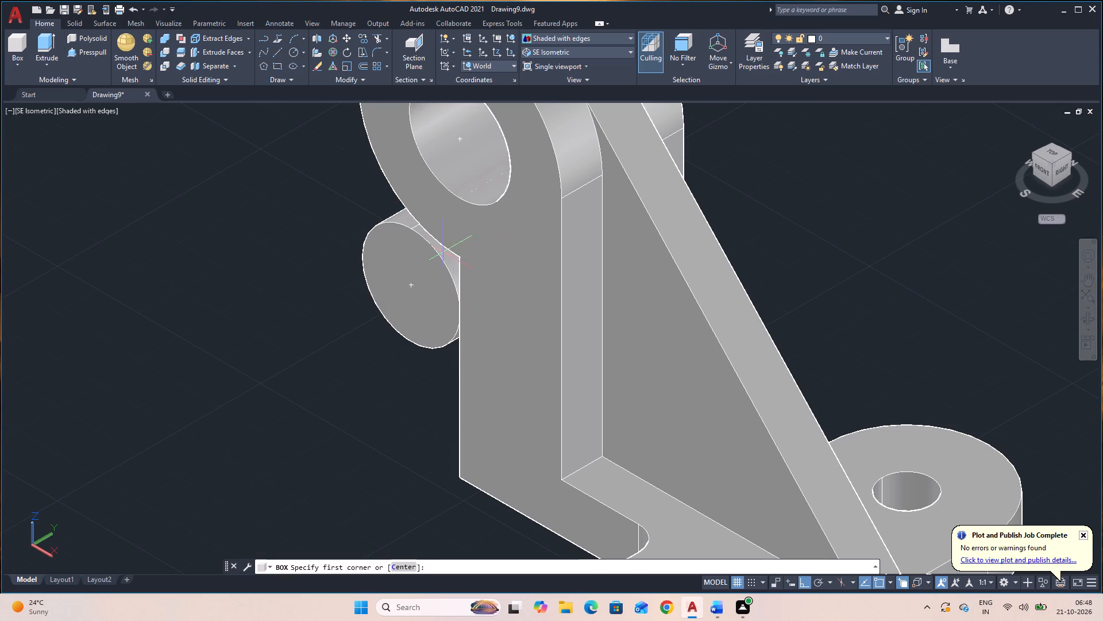
left_click(462, 258)
type("L")
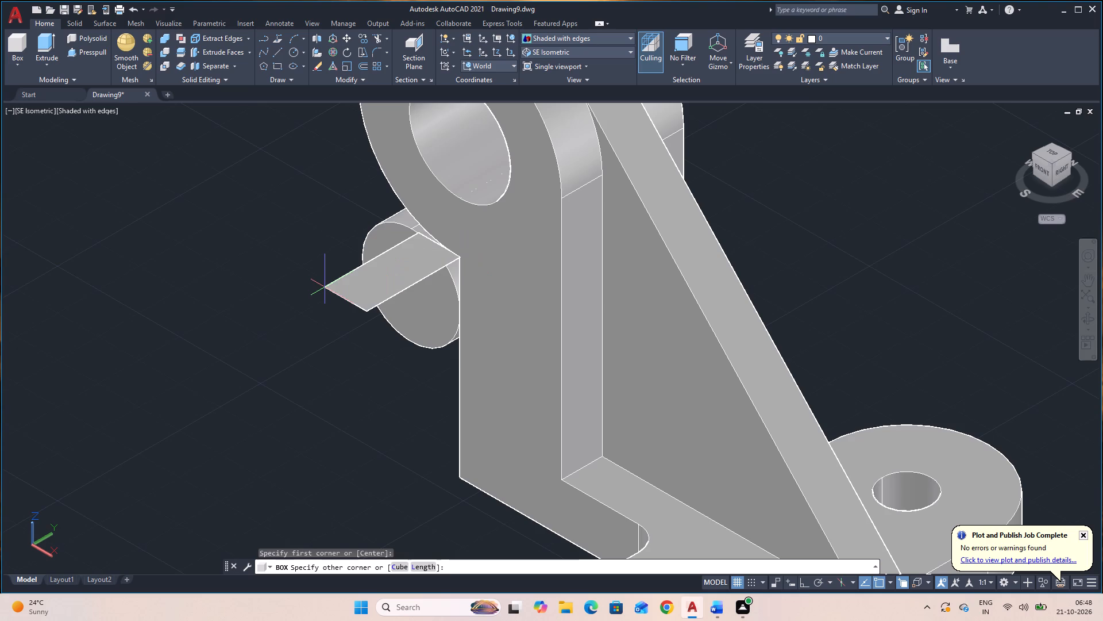
key("space")
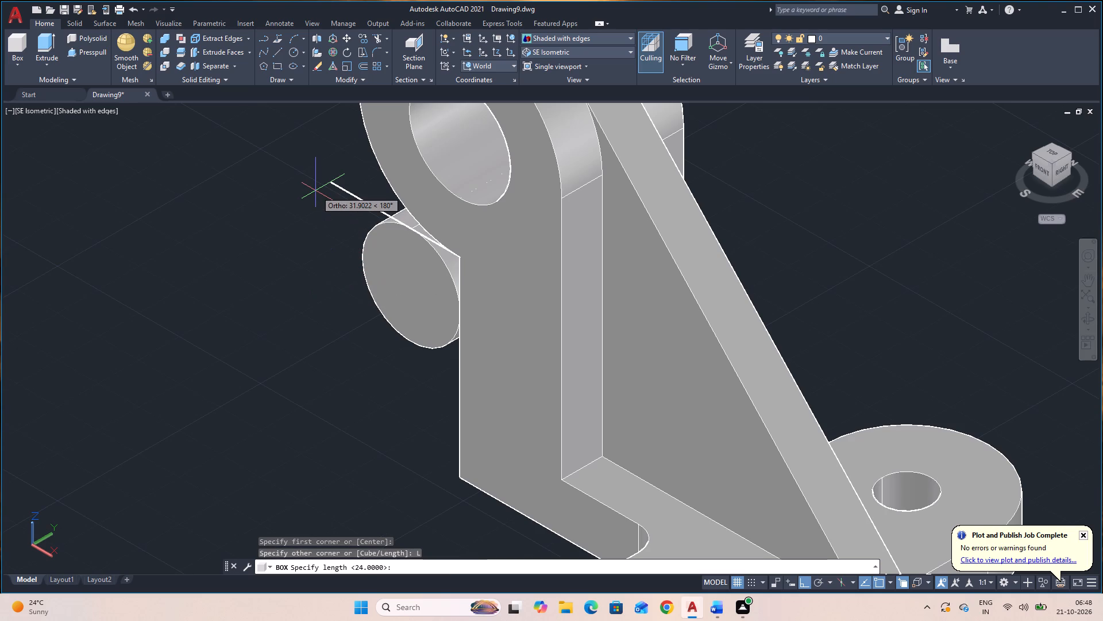
type("24")
key("Return")
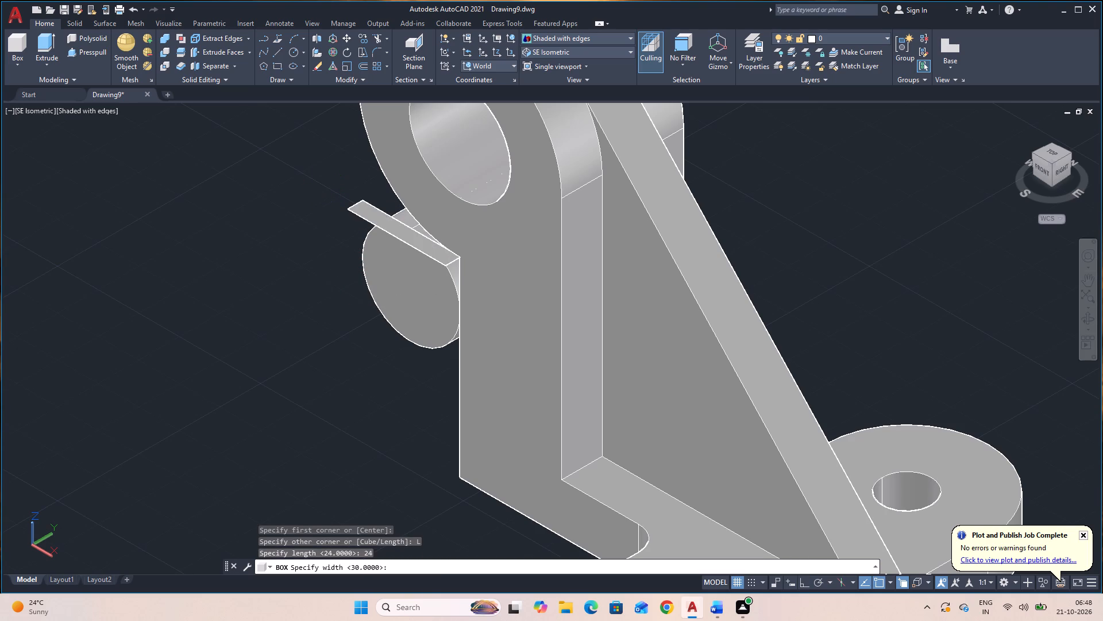
type("30")
key("Return")
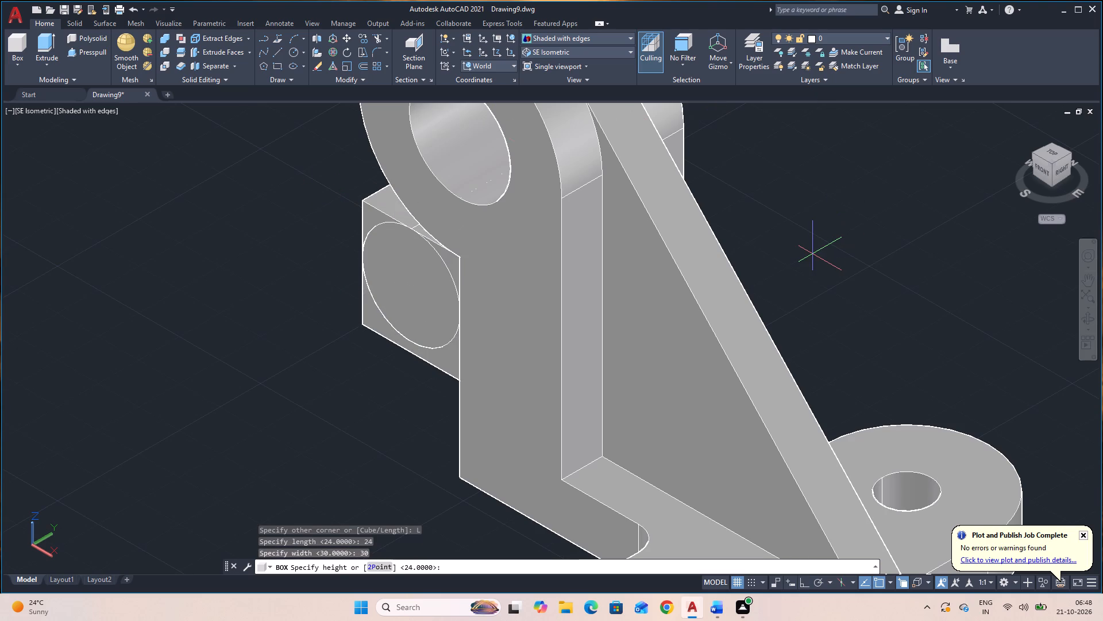
key("minus")
type("24")
key("Return")
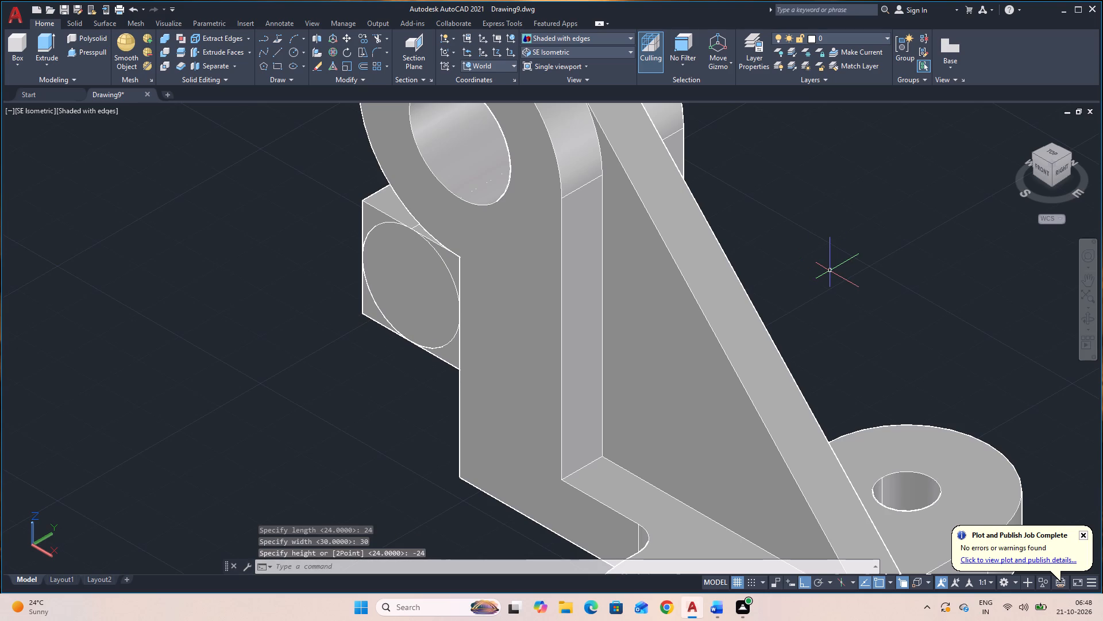
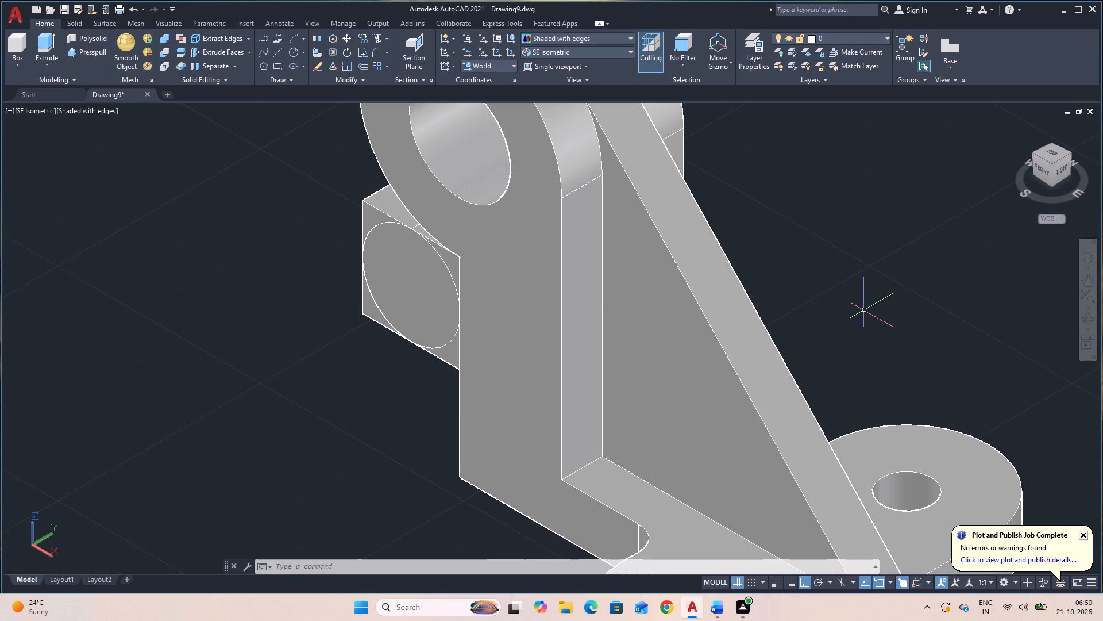
Undo the recent solids and guide line beneath the boss, back to the plain bracket without the box and cylinder.
key("Escape")
key("Escape")
key("Escape")
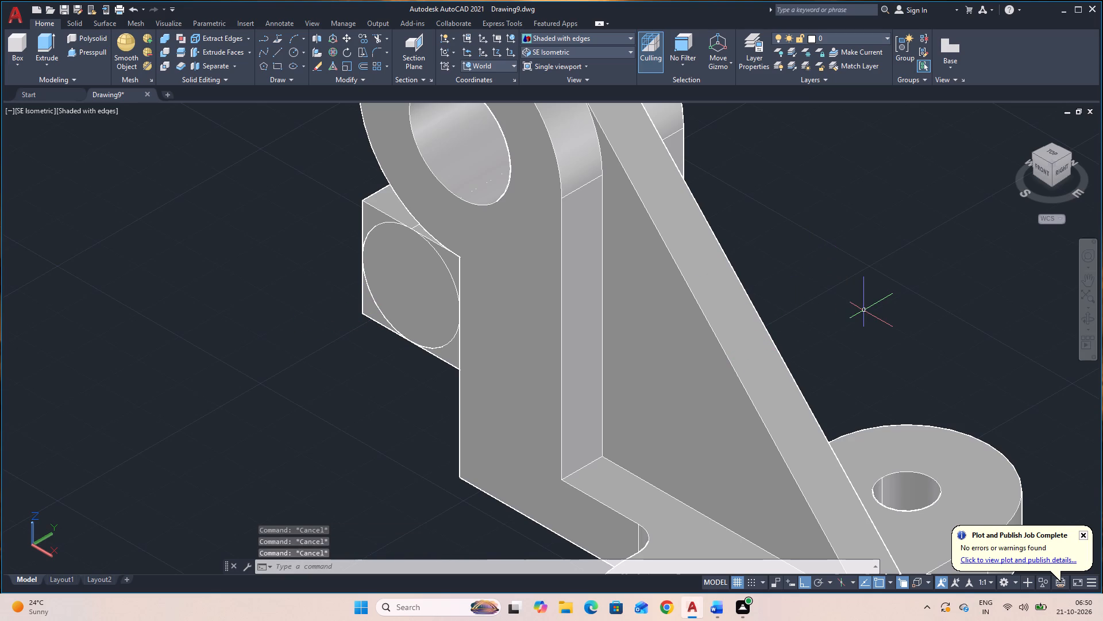
key("ctrl+z")
key("ctrl+z")
key("ctrl+z")
key("ctrl+z")
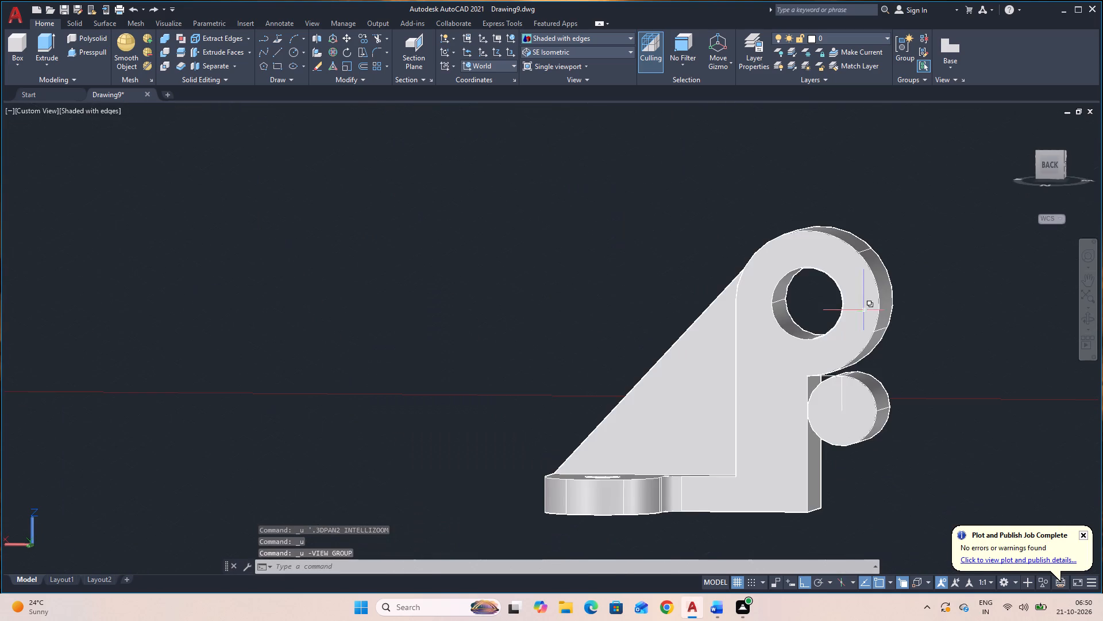
key("ctrl+z")
key("ctrl+z")
key("ctrl+z")
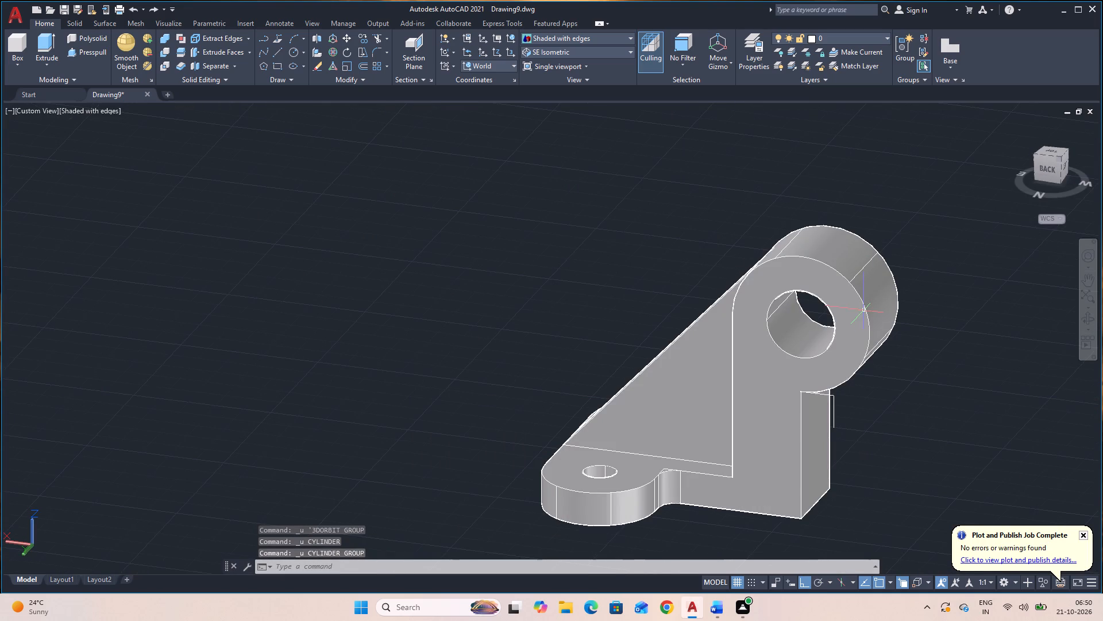
key("ctrl+z")
key("ctrl+z")
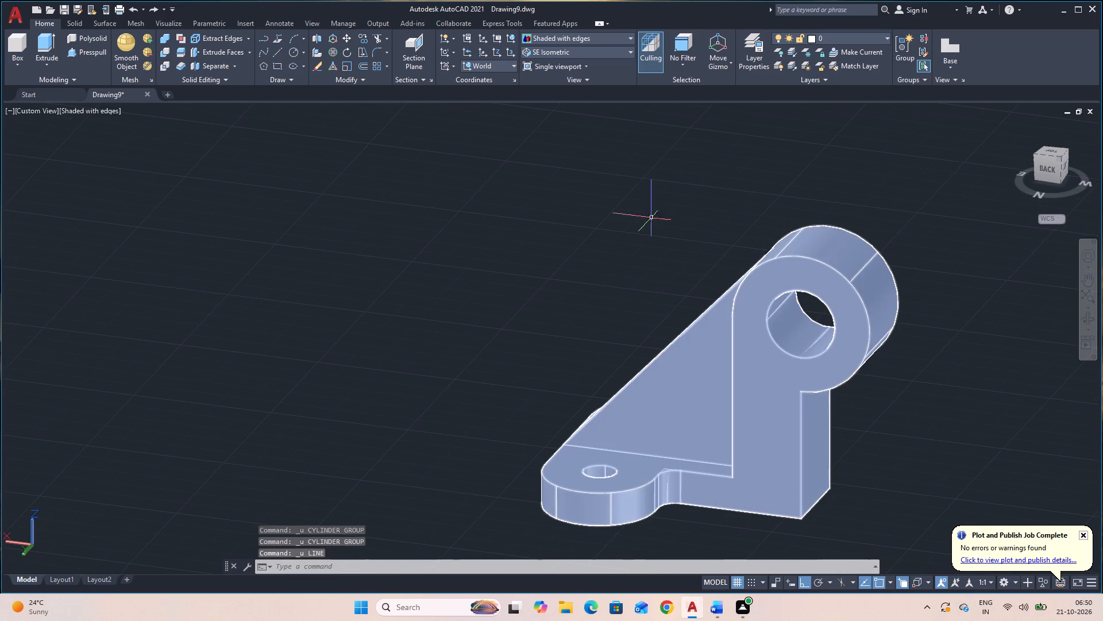
Examine the corner where the boss meets the upright, from the SE Isometric view and from angles around the front.
left_click(608, 54)
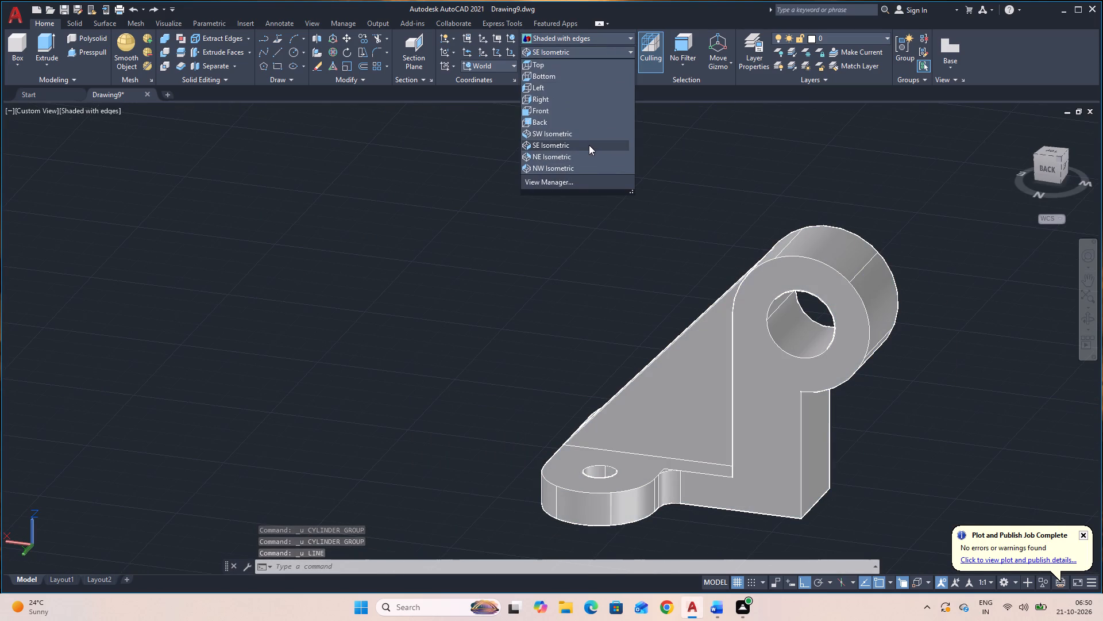
left_click(589, 145)
scroll(533, 344, "up", 3)
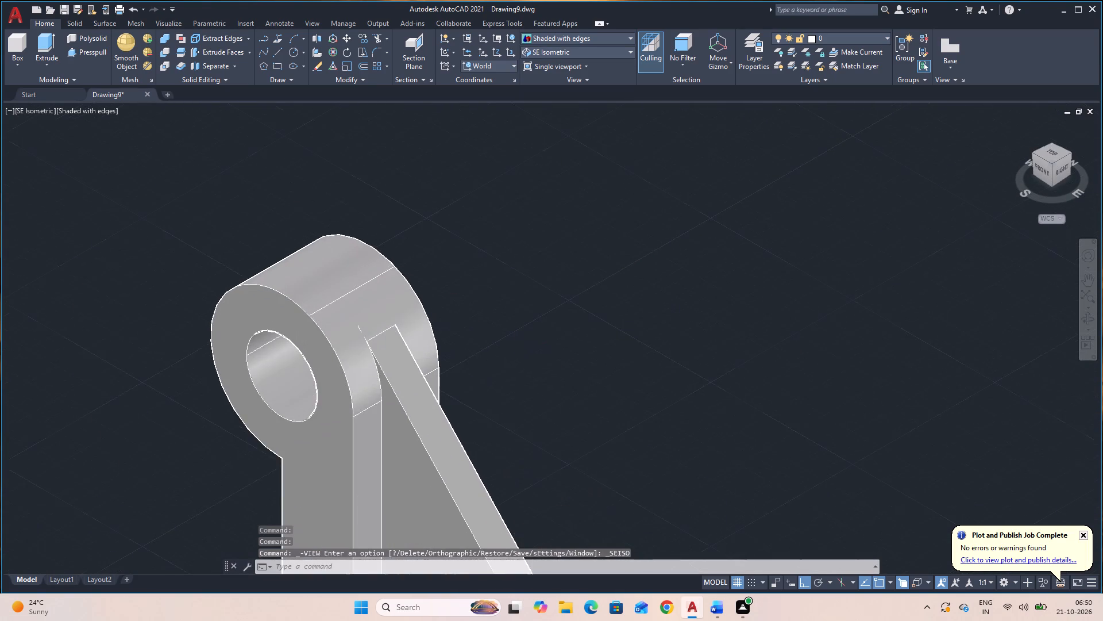
middle_click_drag(541, 477, 792, 289)
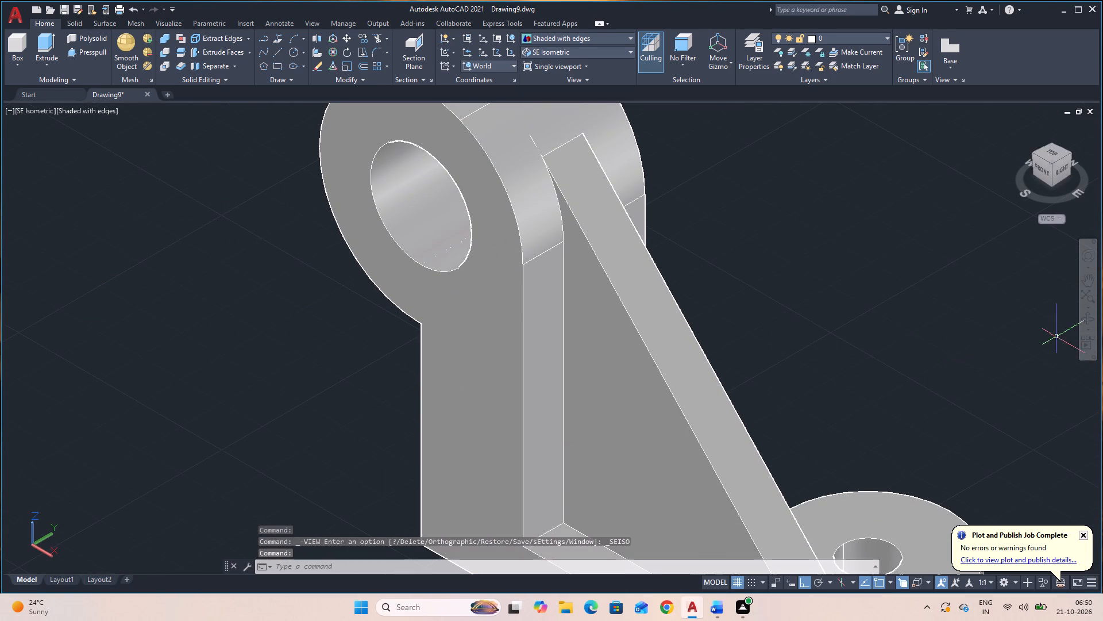
left_click(1084, 324)
left_click_drag(863, 385, 946, 304)
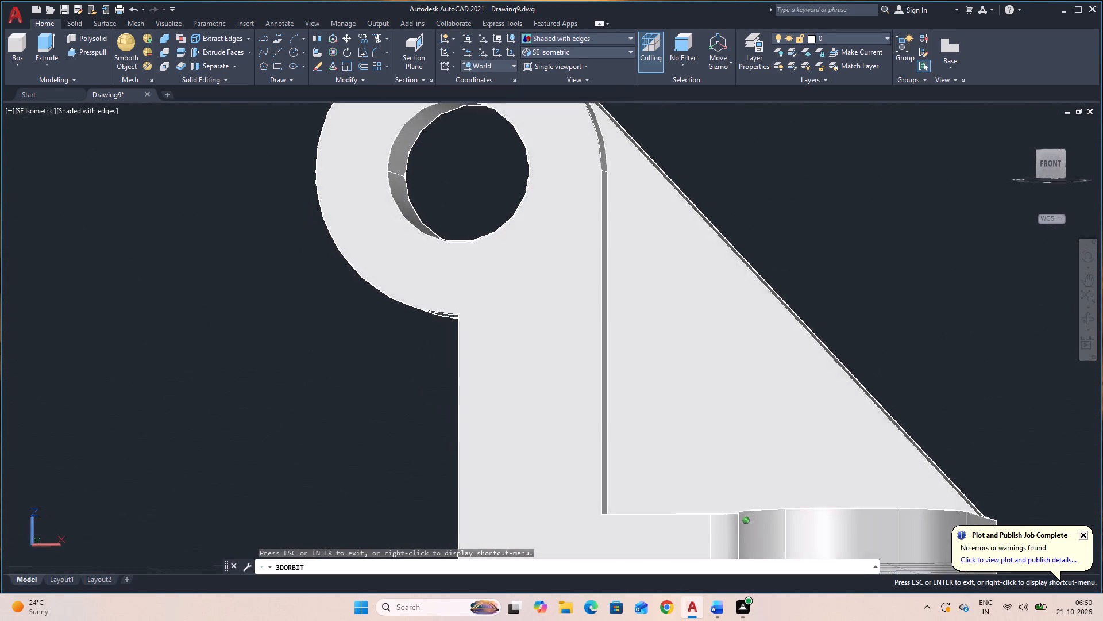
left_click_drag(946, 304, 951, 317)
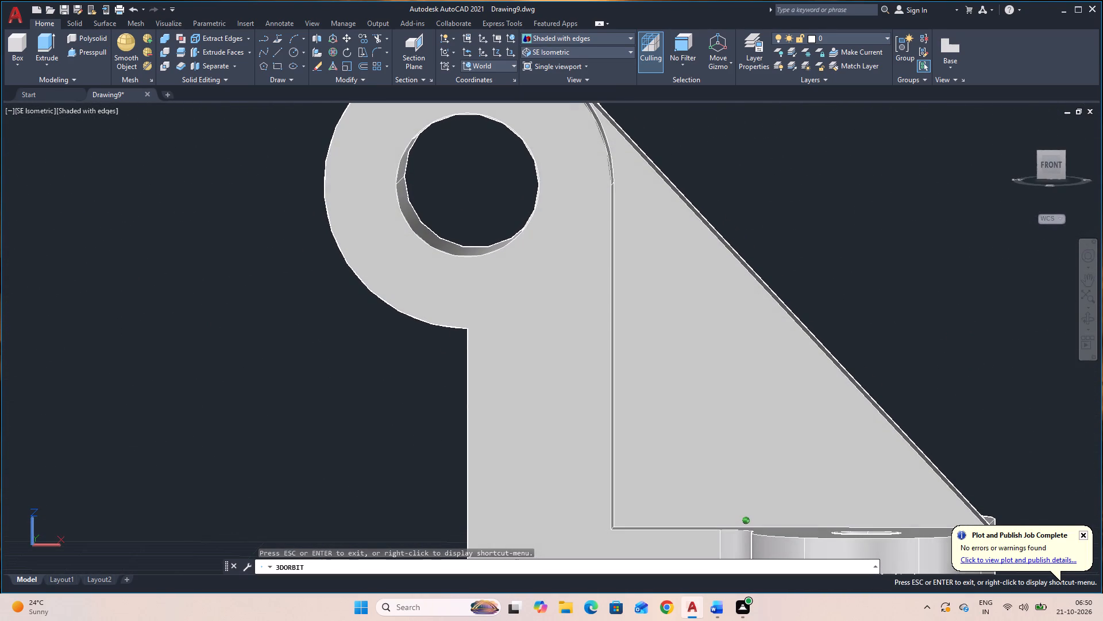
left_click_drag(951, 317, 953, 329)
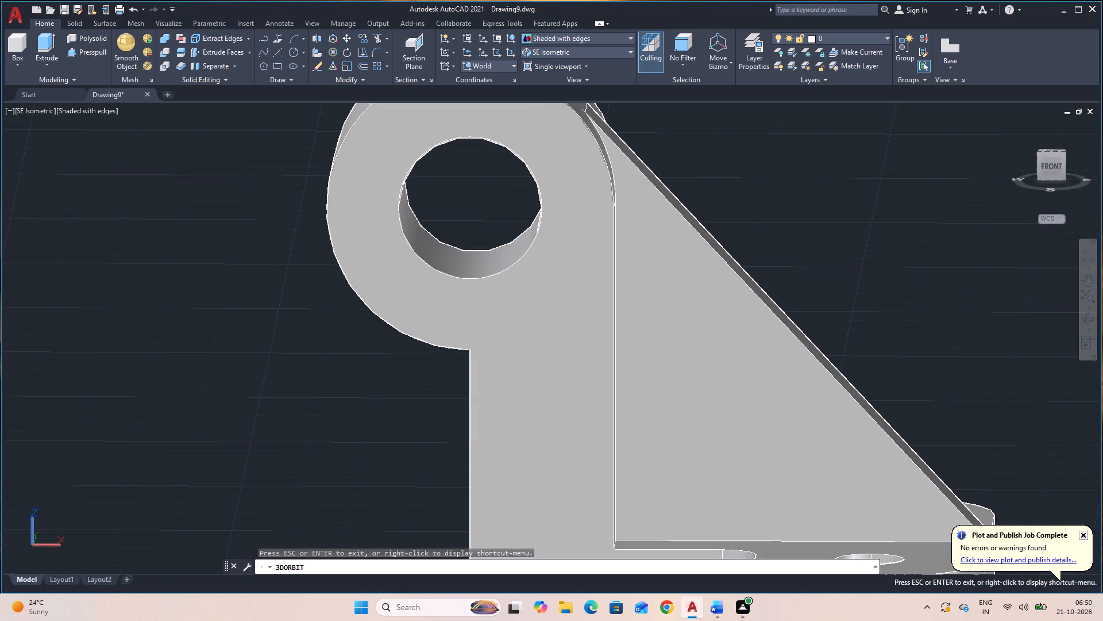
middle_click_drag(819, 321, 865, 246)
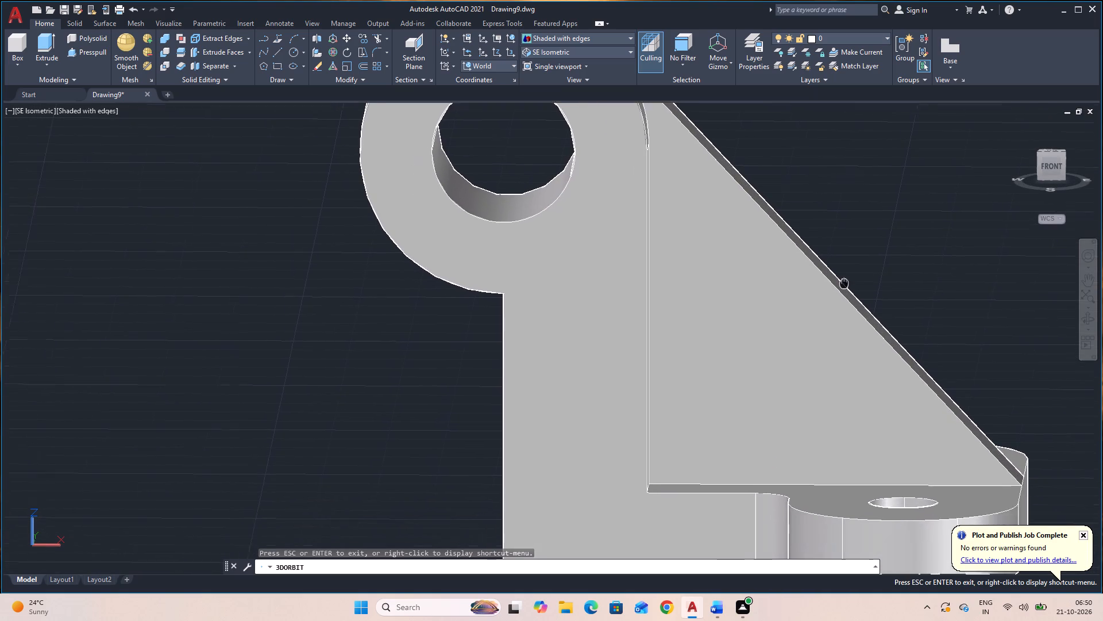
middle_click_drag(865, 246, 886, 182)
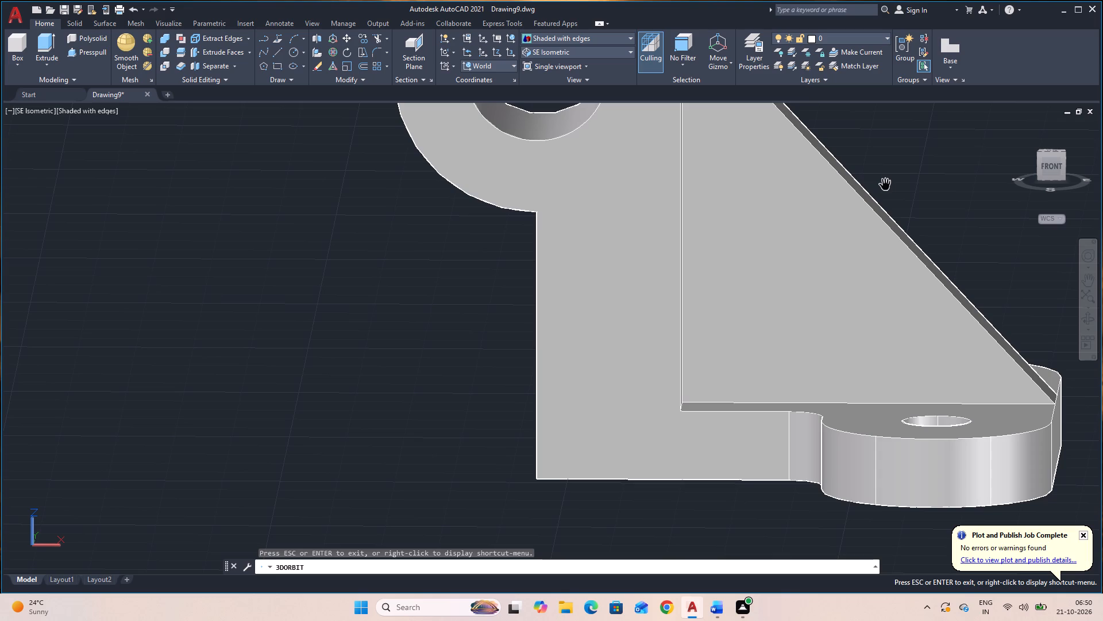
middle_click_drag(293, 301, 142, 461)
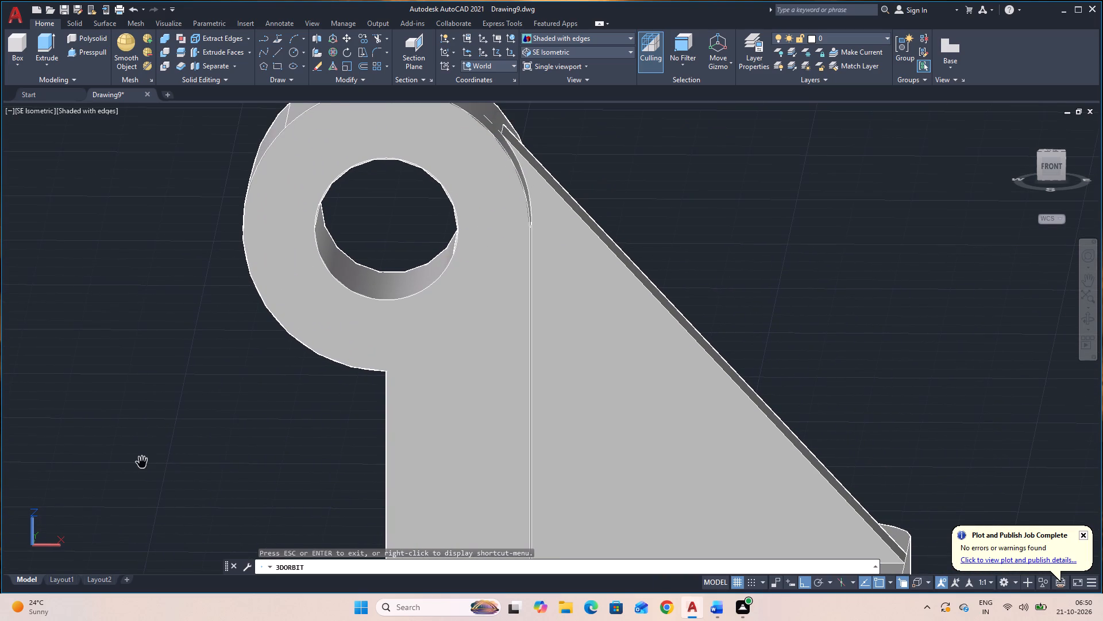
left_click(1089, 316)
left_click_drag(697, 279, 707, 283)
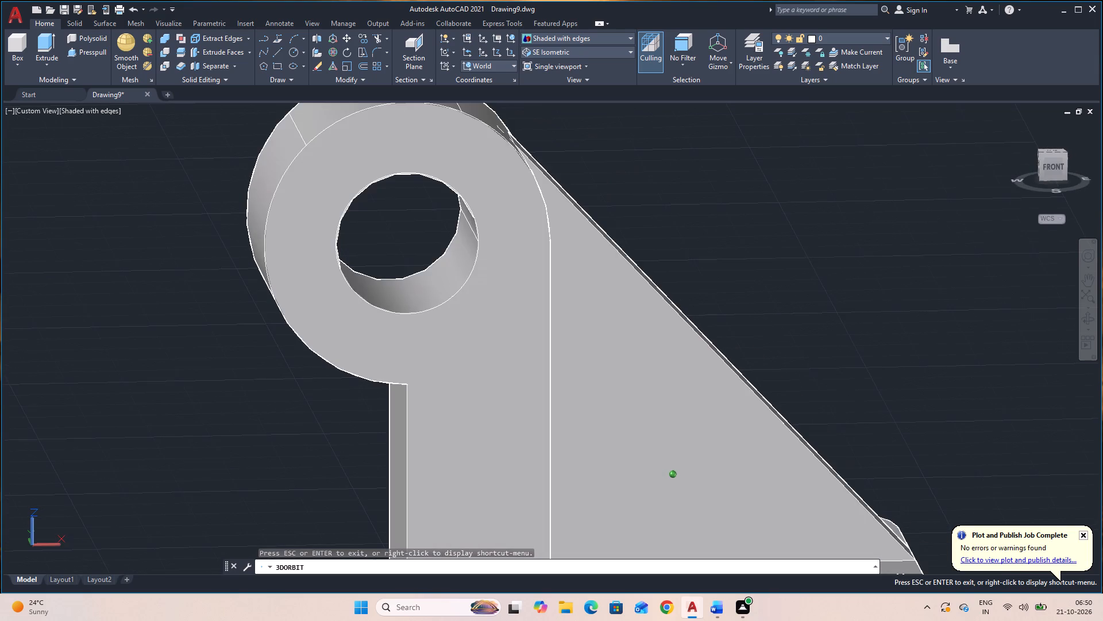
left_click_drag(707, 283, 726, 314)
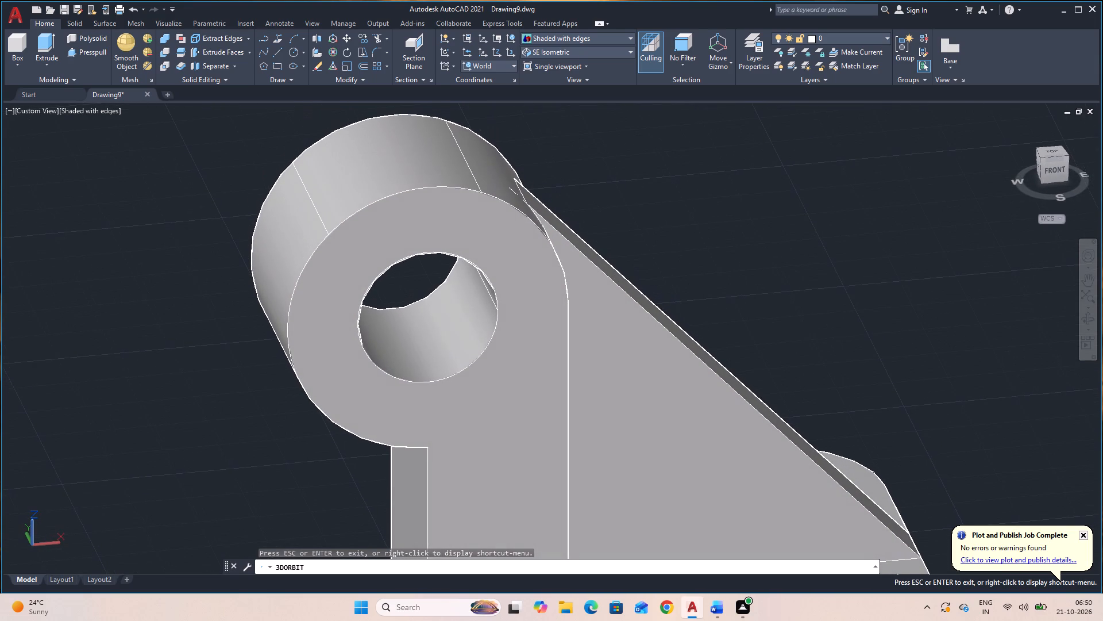
key("Escape")
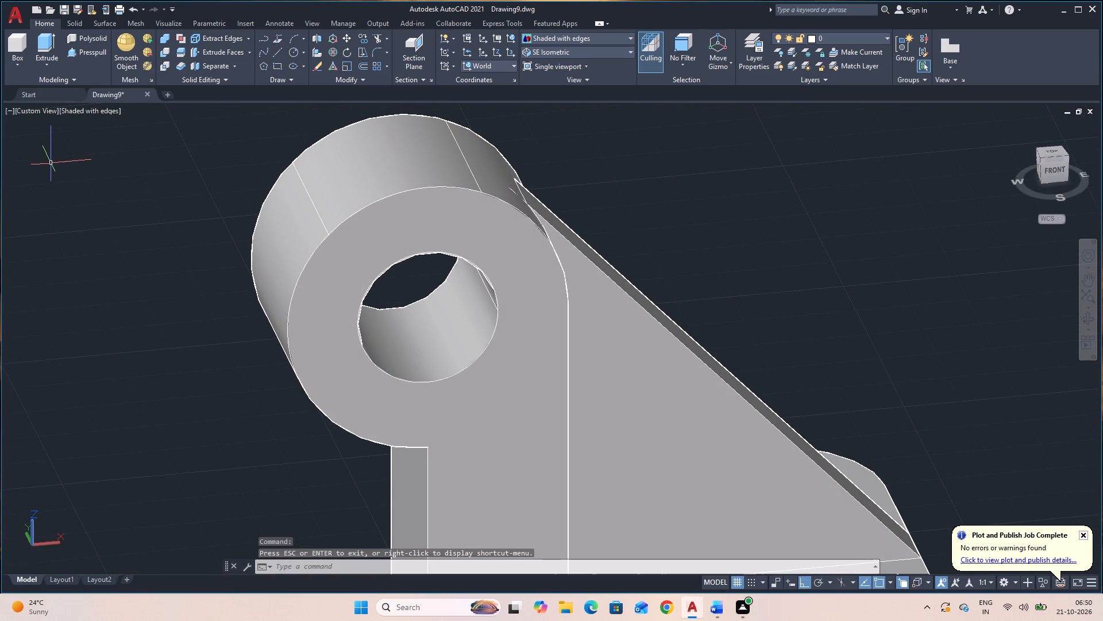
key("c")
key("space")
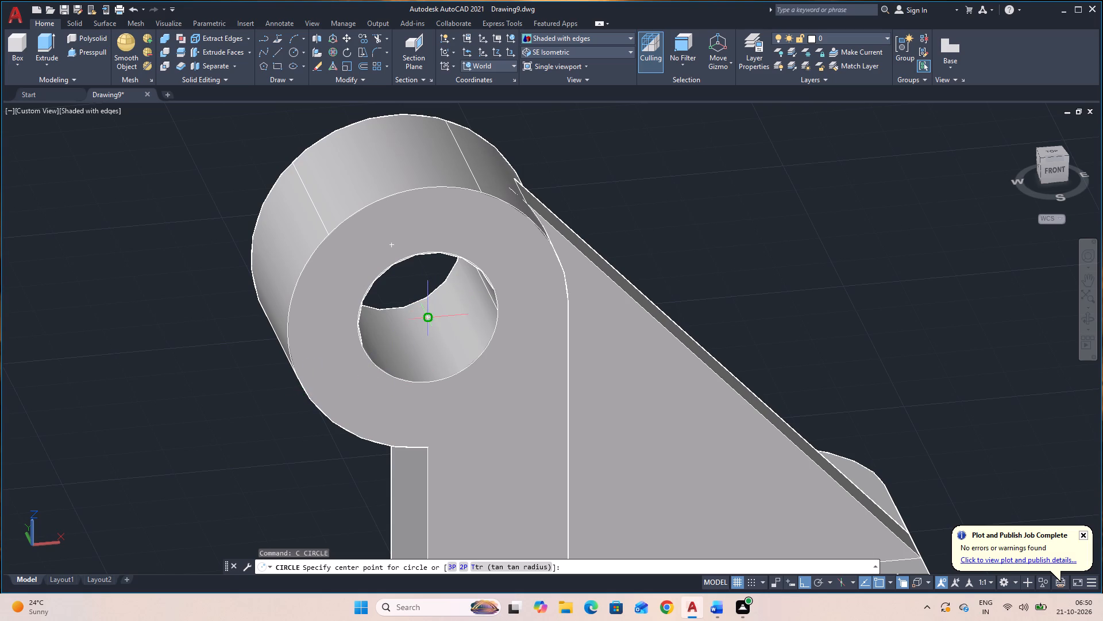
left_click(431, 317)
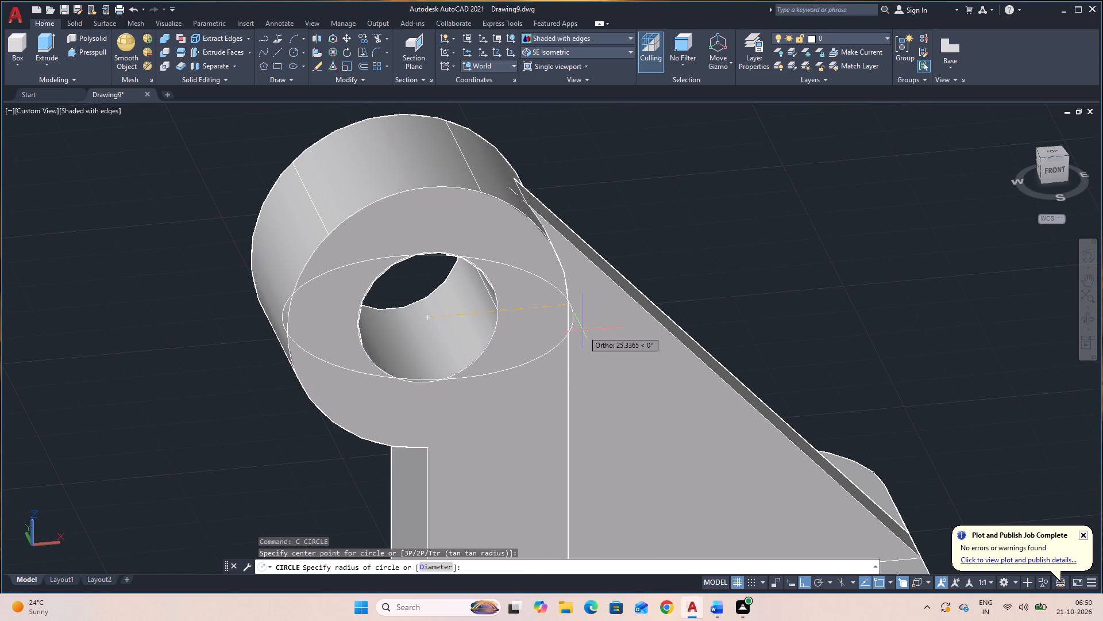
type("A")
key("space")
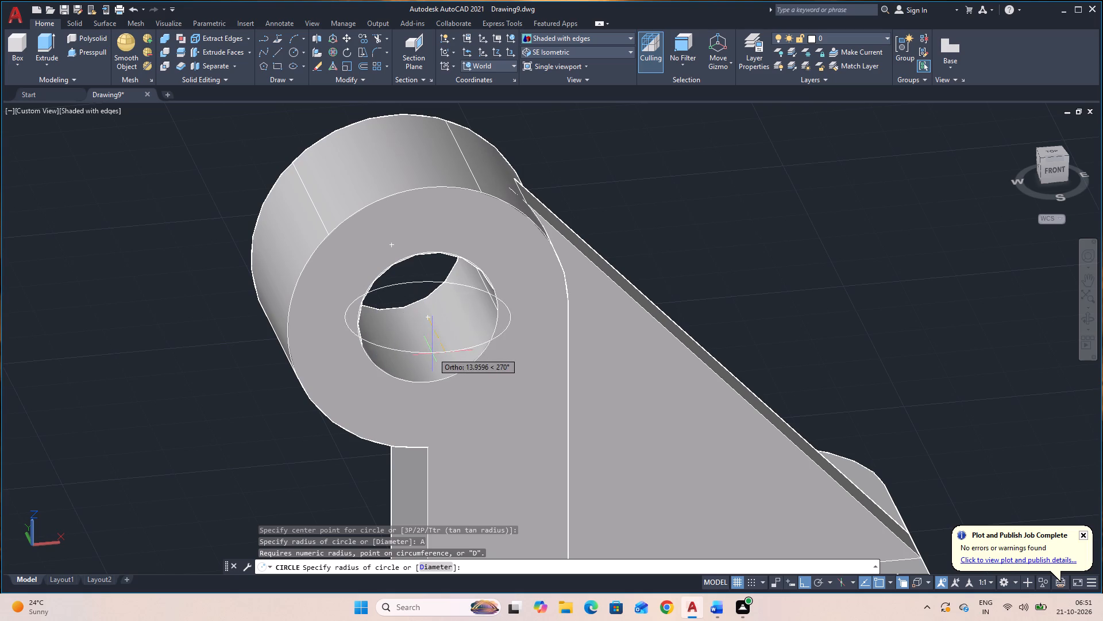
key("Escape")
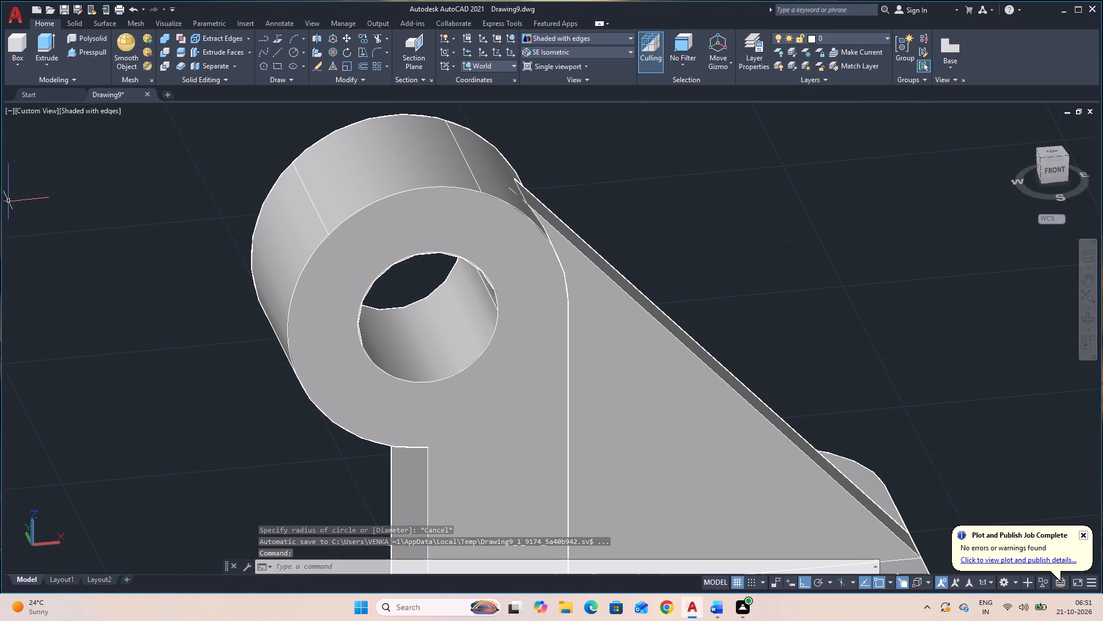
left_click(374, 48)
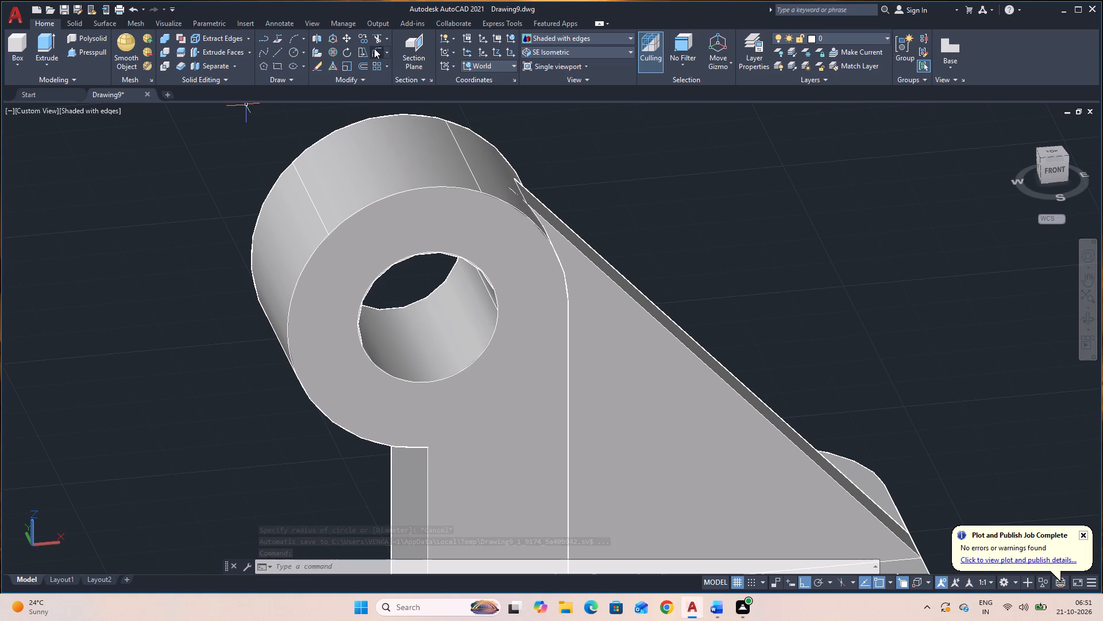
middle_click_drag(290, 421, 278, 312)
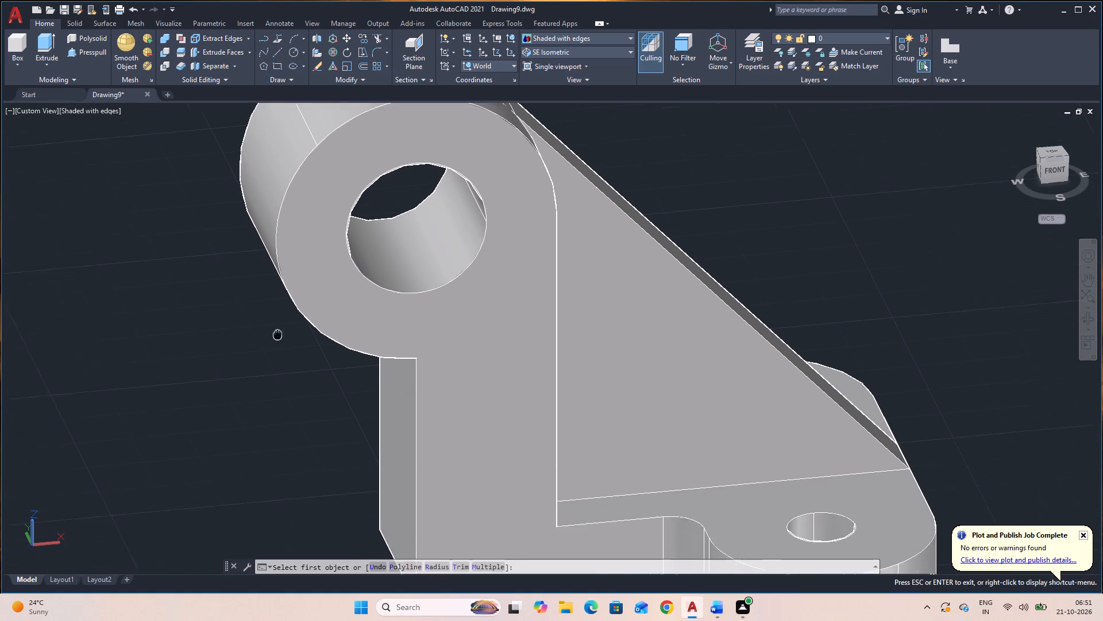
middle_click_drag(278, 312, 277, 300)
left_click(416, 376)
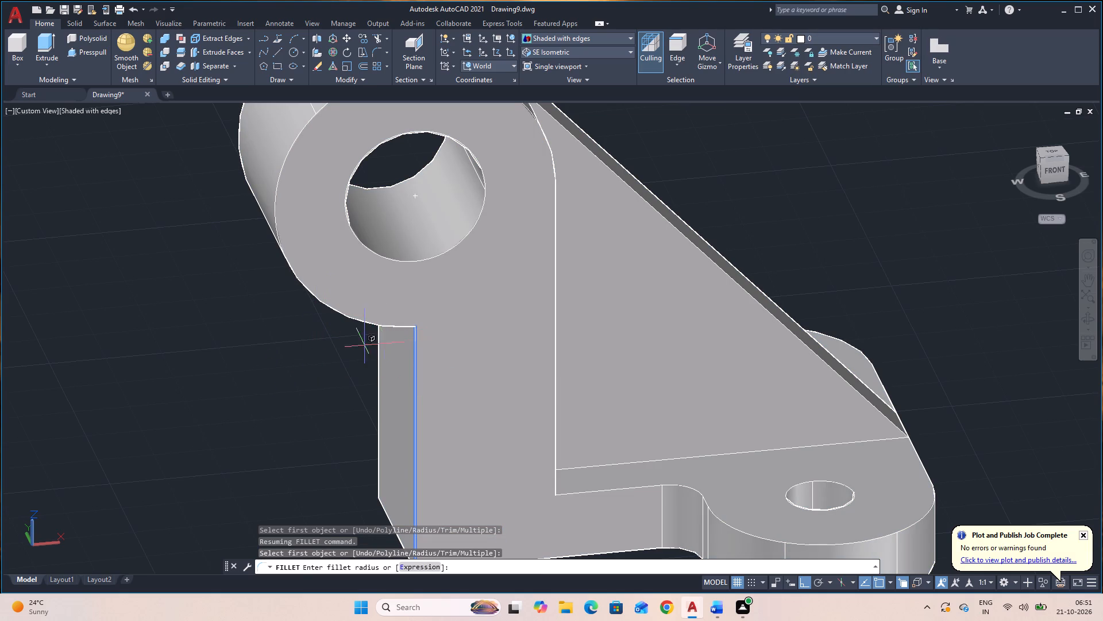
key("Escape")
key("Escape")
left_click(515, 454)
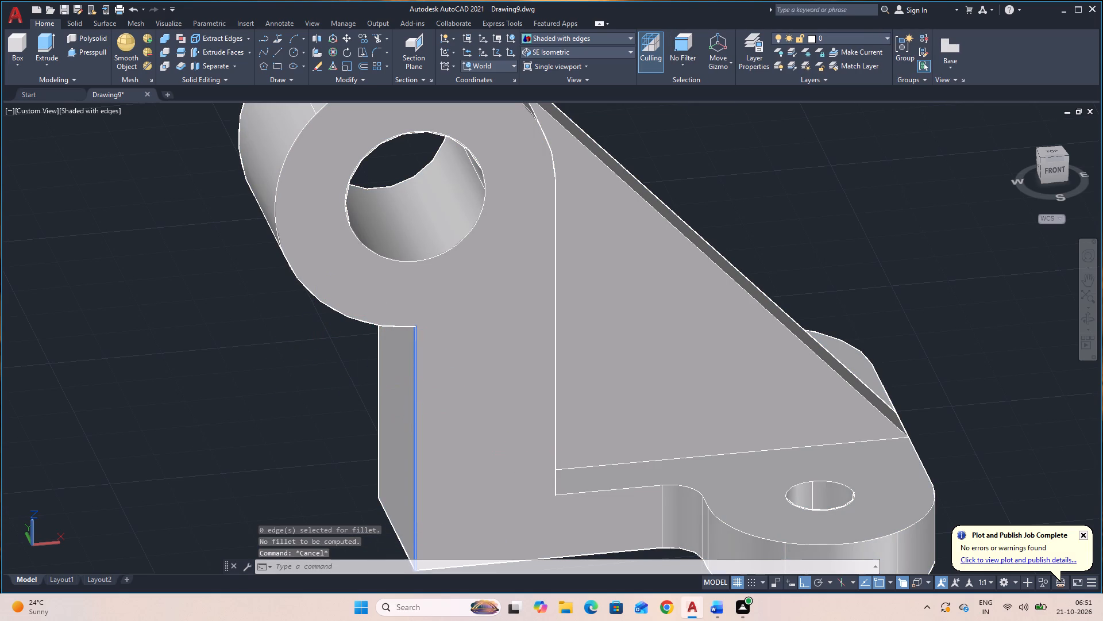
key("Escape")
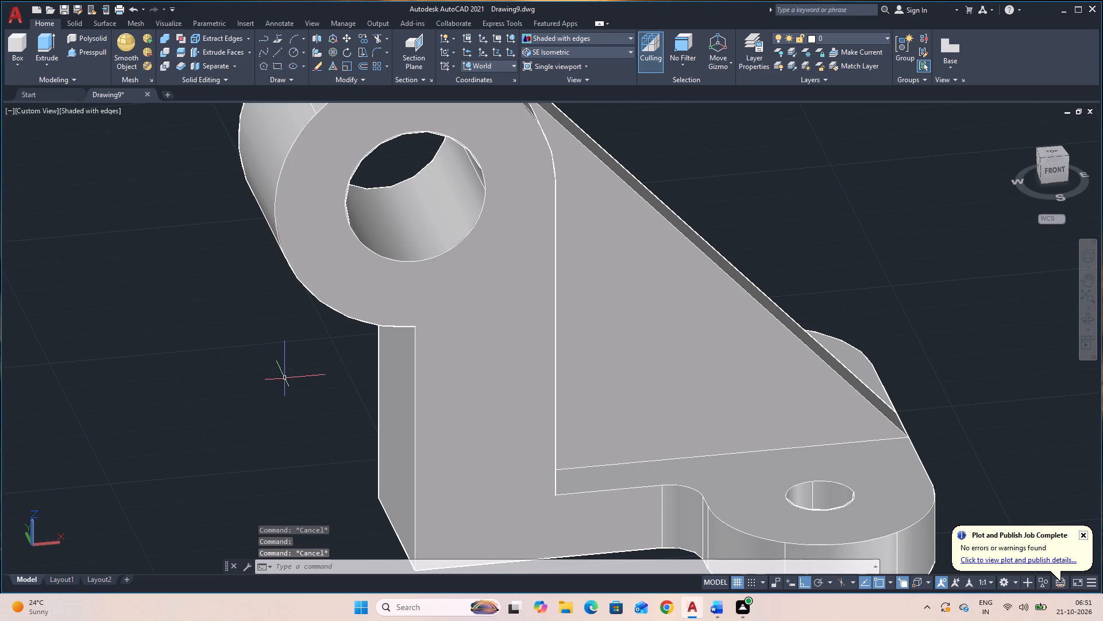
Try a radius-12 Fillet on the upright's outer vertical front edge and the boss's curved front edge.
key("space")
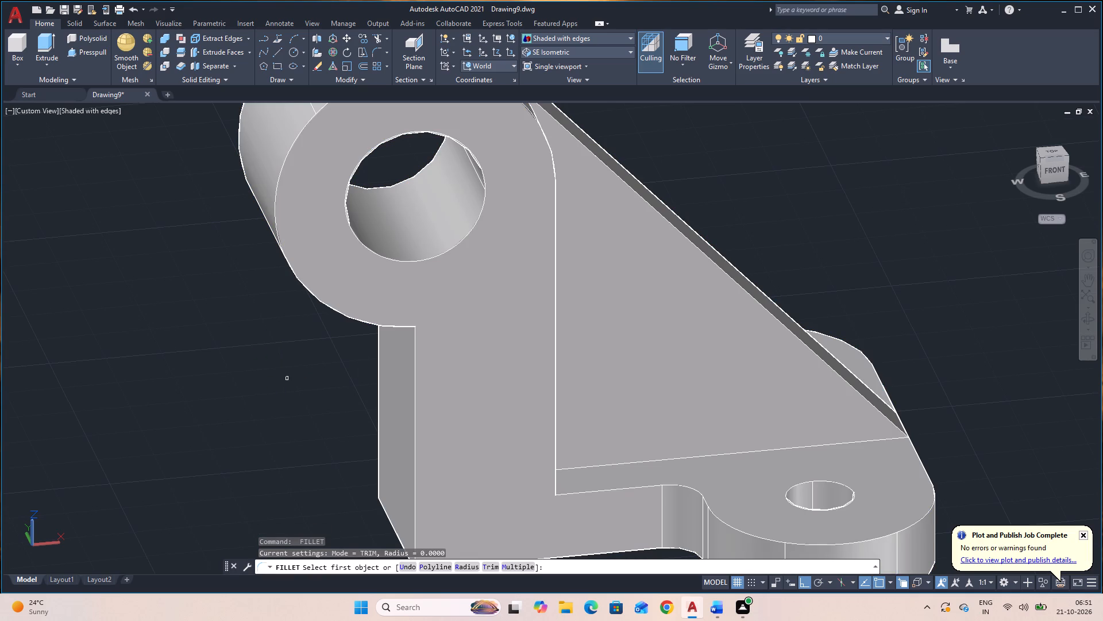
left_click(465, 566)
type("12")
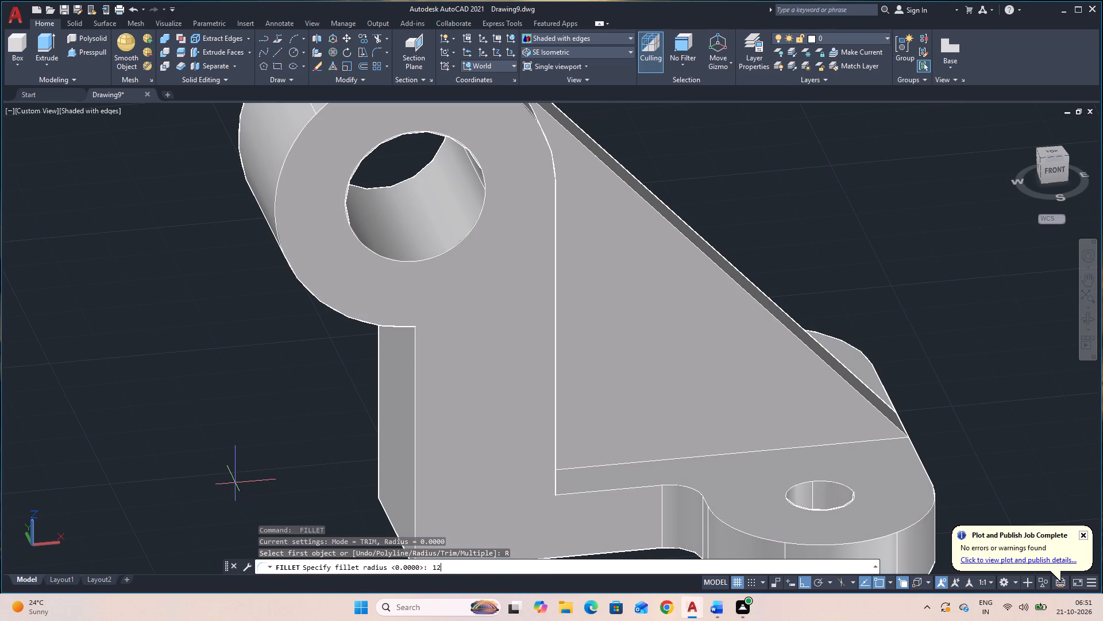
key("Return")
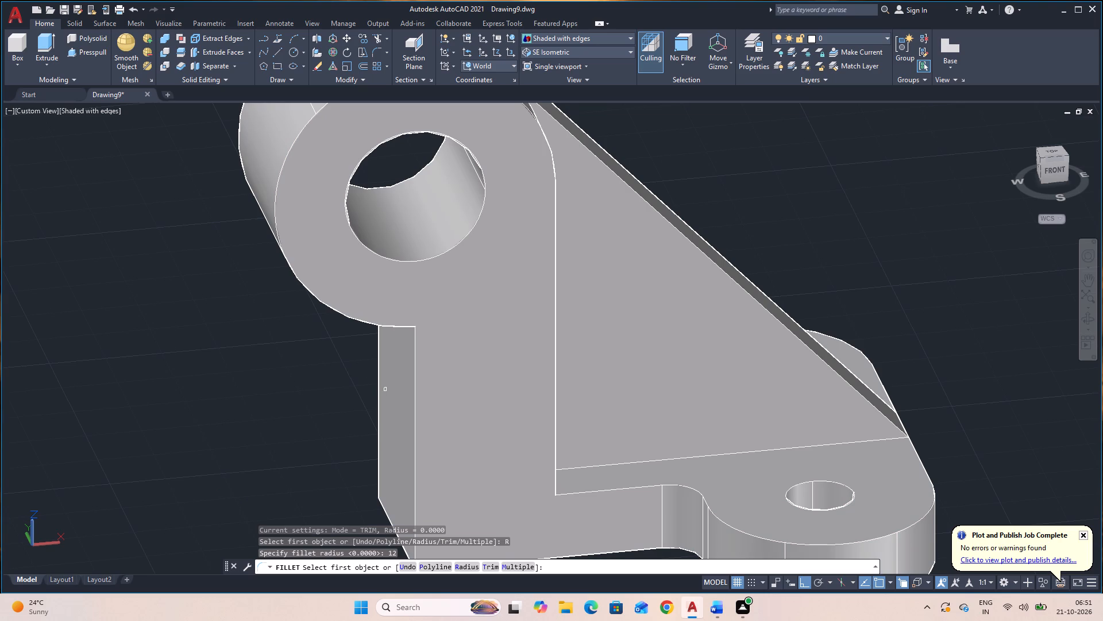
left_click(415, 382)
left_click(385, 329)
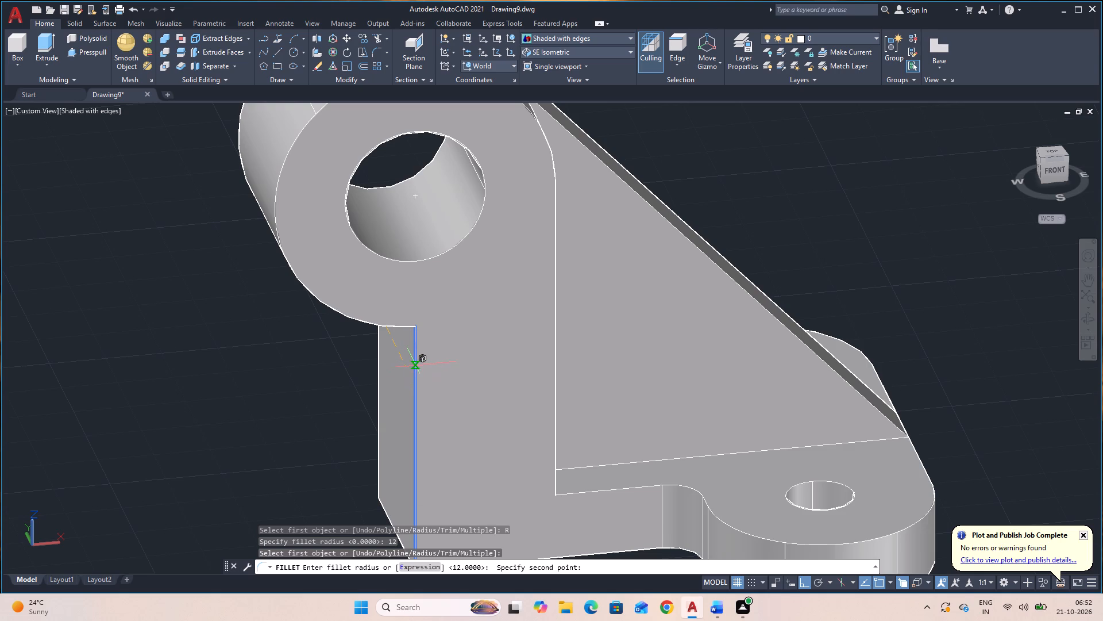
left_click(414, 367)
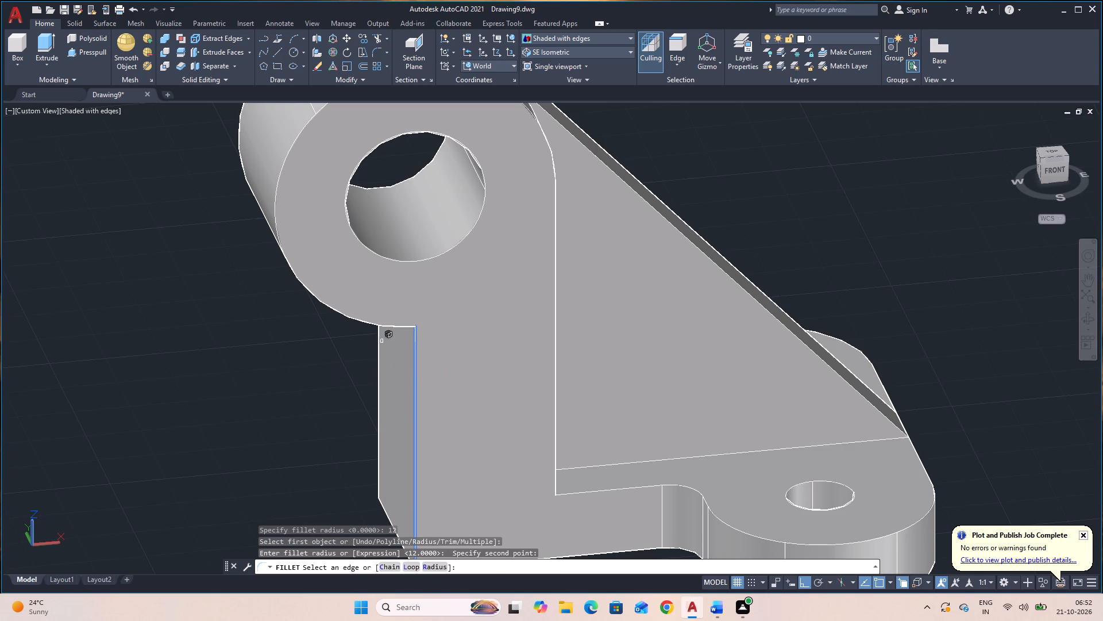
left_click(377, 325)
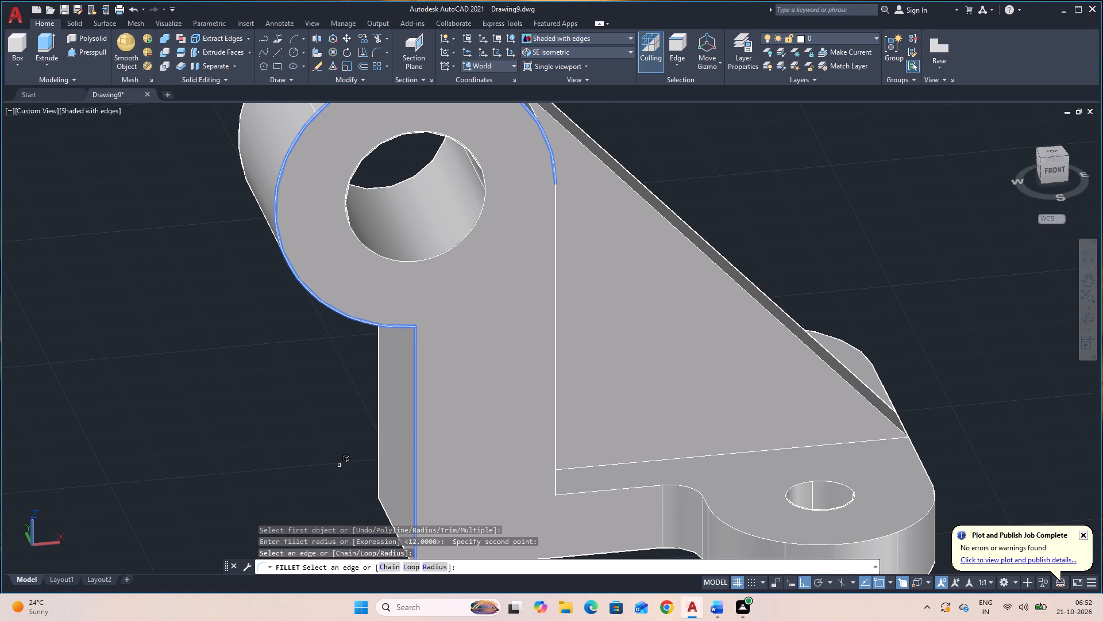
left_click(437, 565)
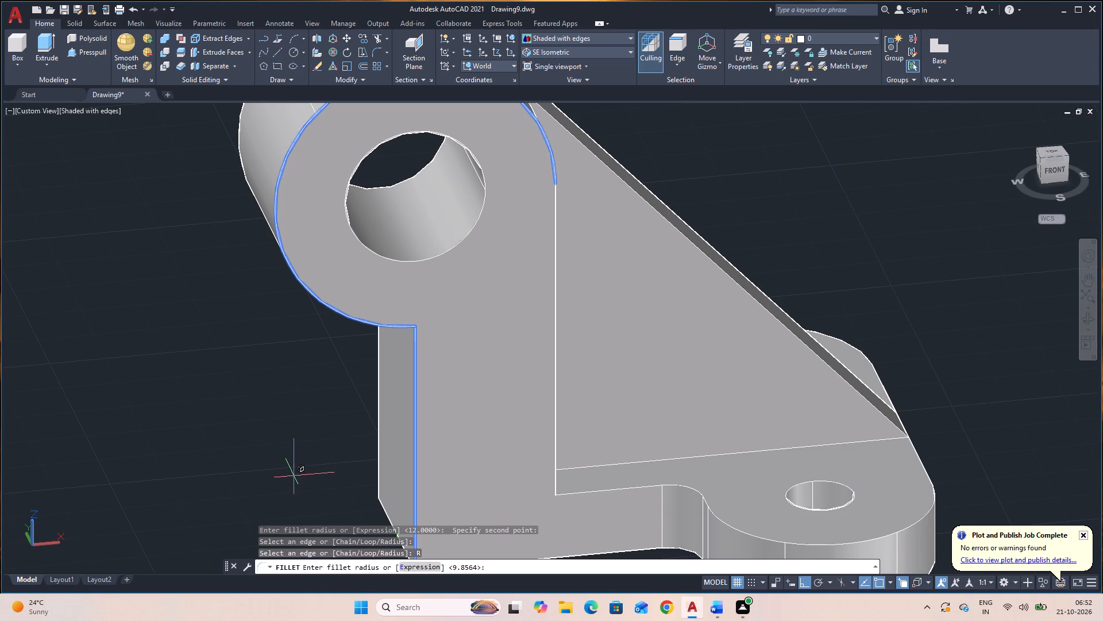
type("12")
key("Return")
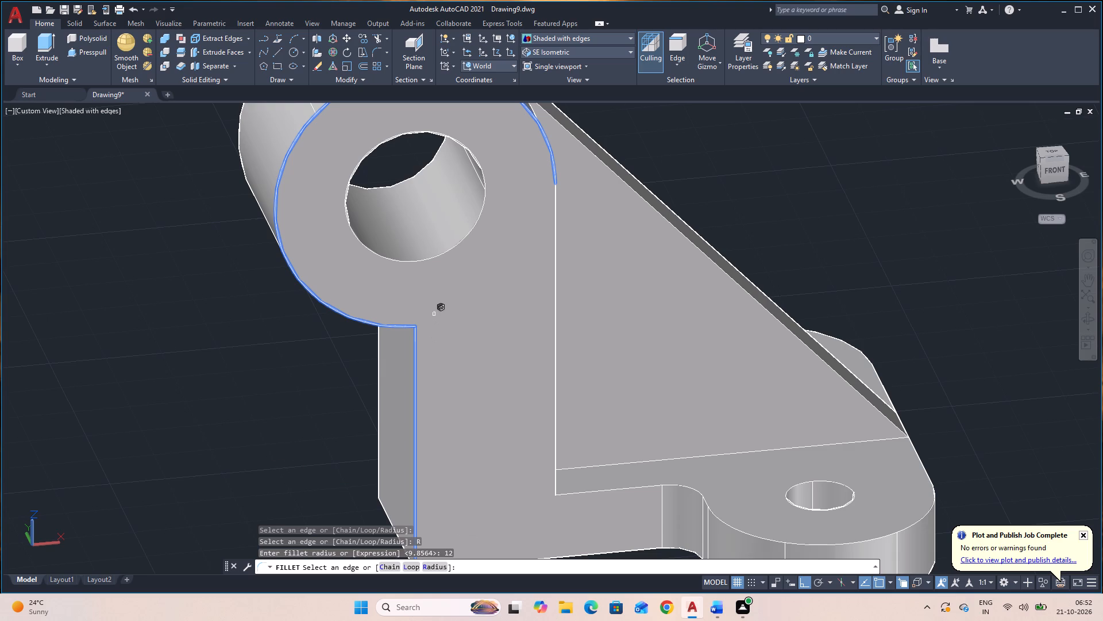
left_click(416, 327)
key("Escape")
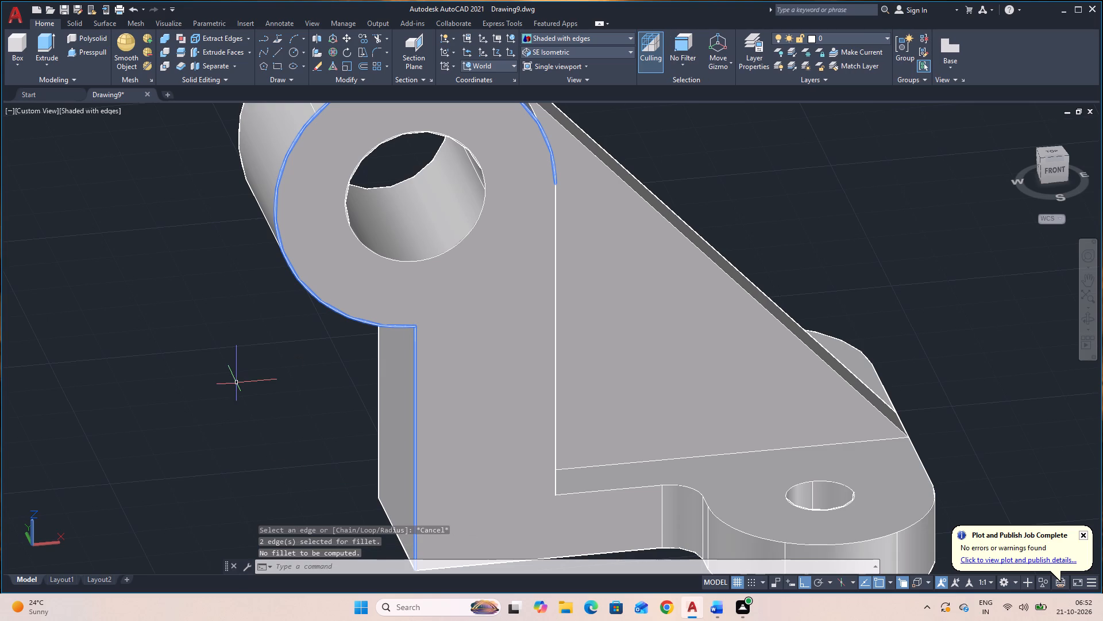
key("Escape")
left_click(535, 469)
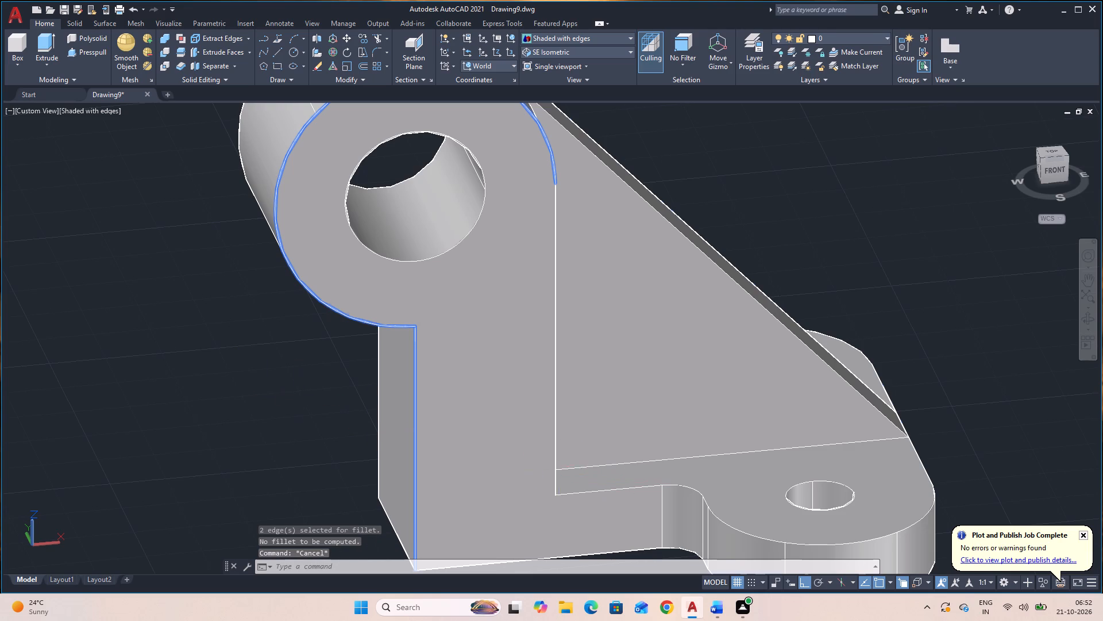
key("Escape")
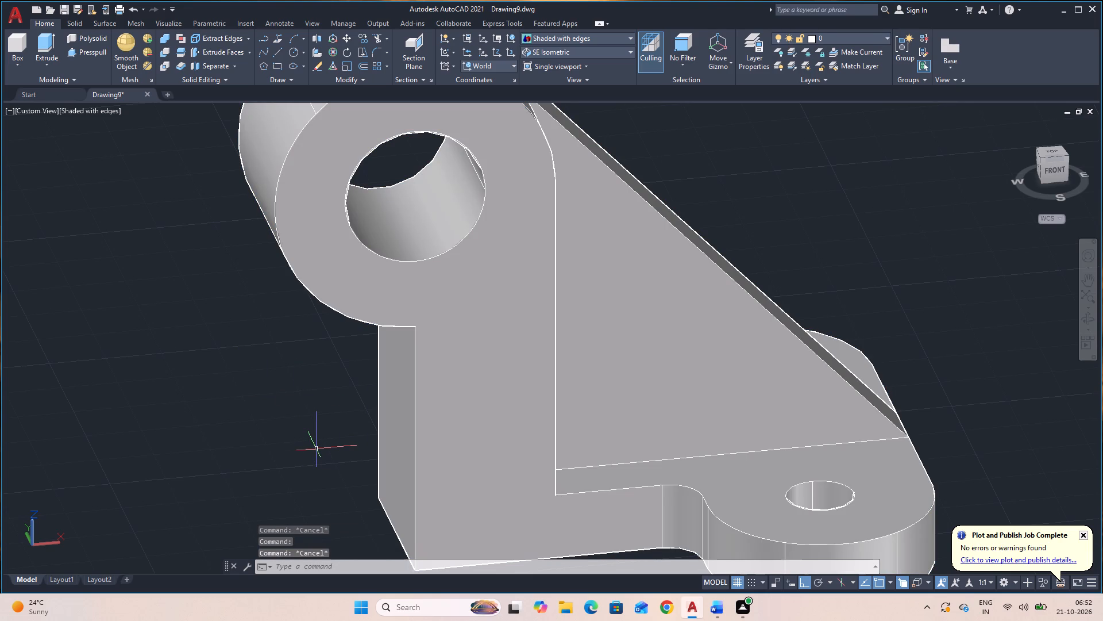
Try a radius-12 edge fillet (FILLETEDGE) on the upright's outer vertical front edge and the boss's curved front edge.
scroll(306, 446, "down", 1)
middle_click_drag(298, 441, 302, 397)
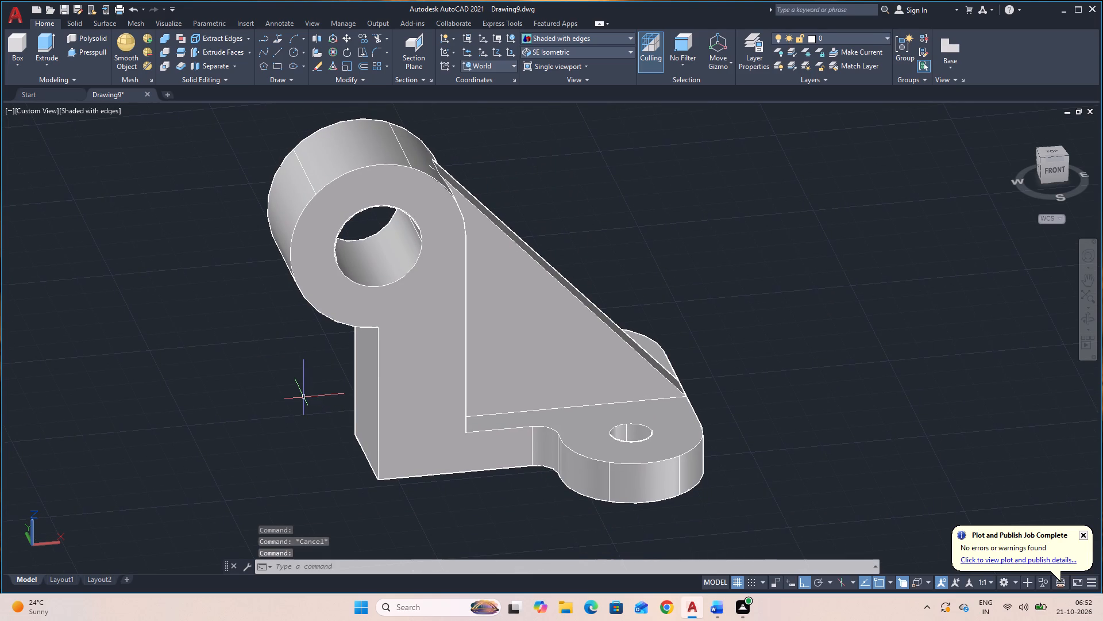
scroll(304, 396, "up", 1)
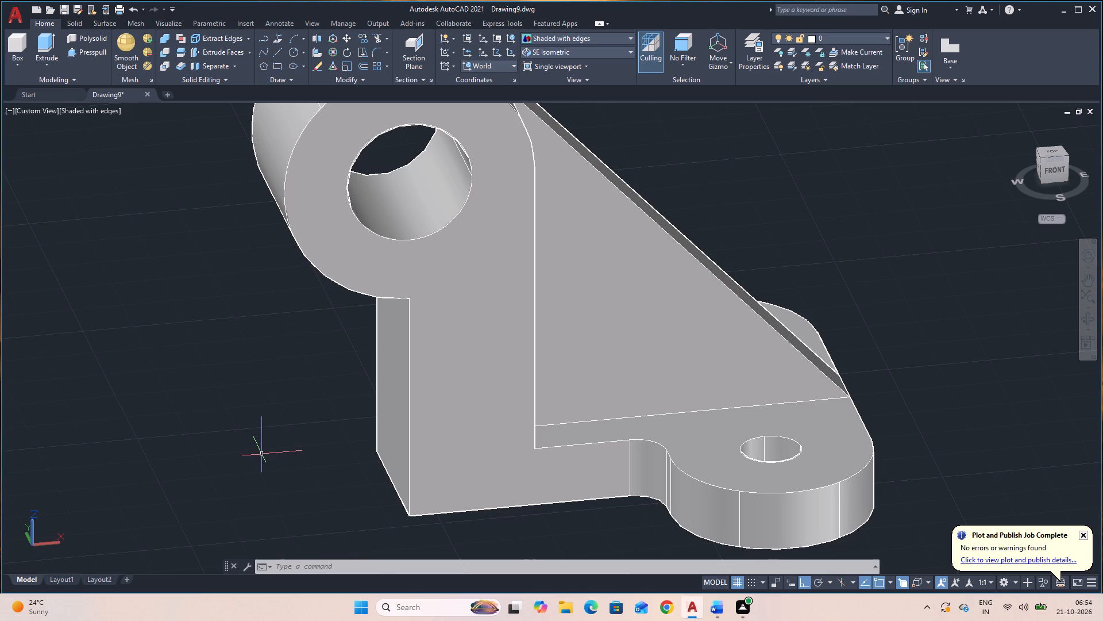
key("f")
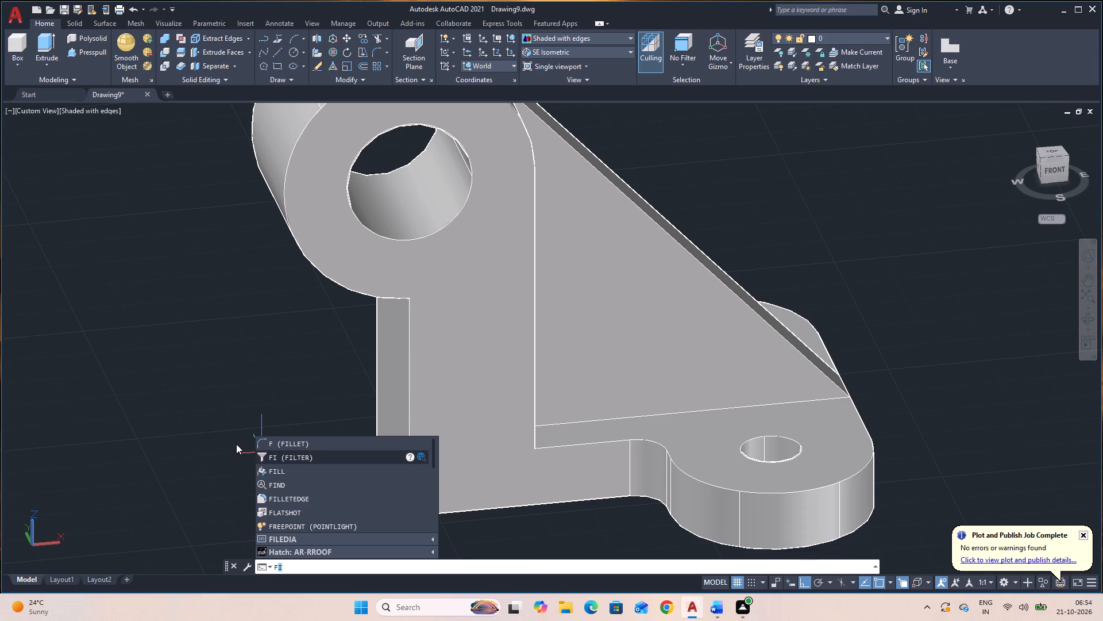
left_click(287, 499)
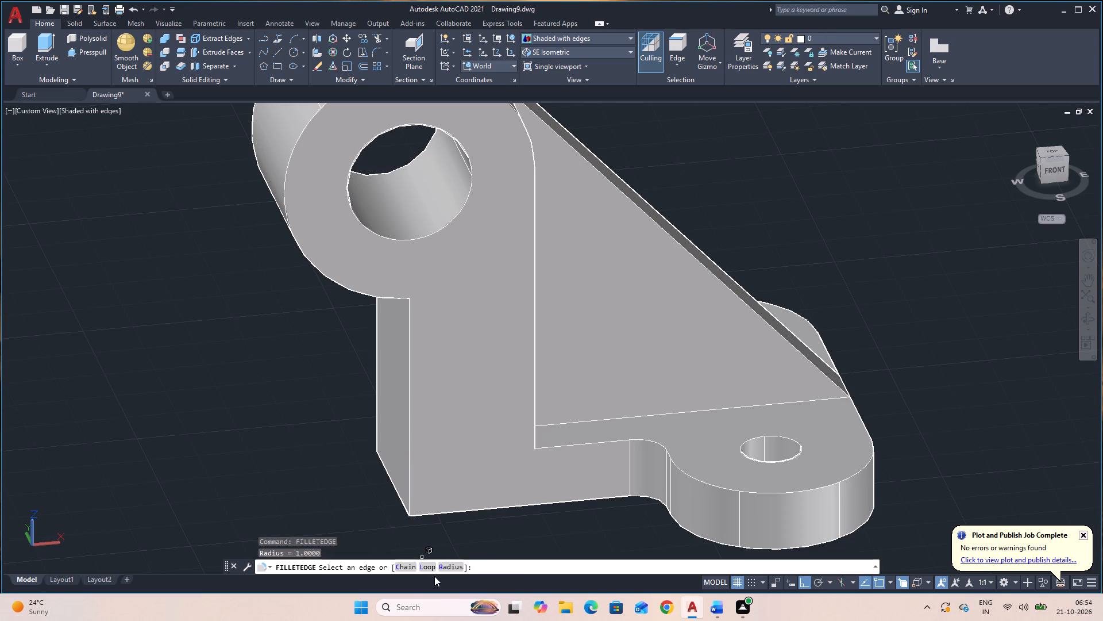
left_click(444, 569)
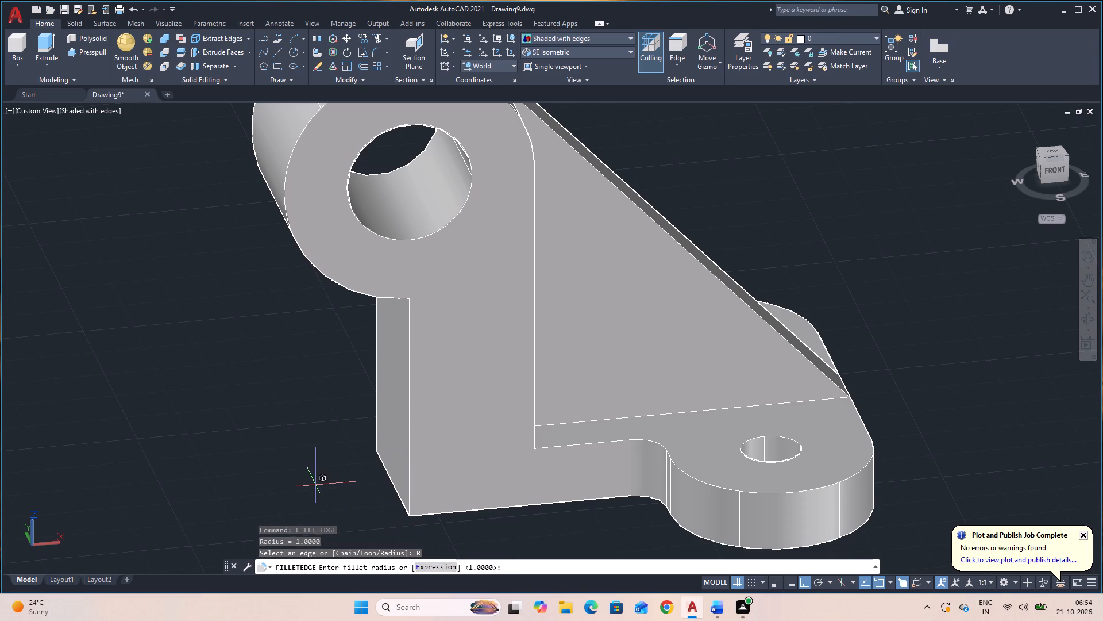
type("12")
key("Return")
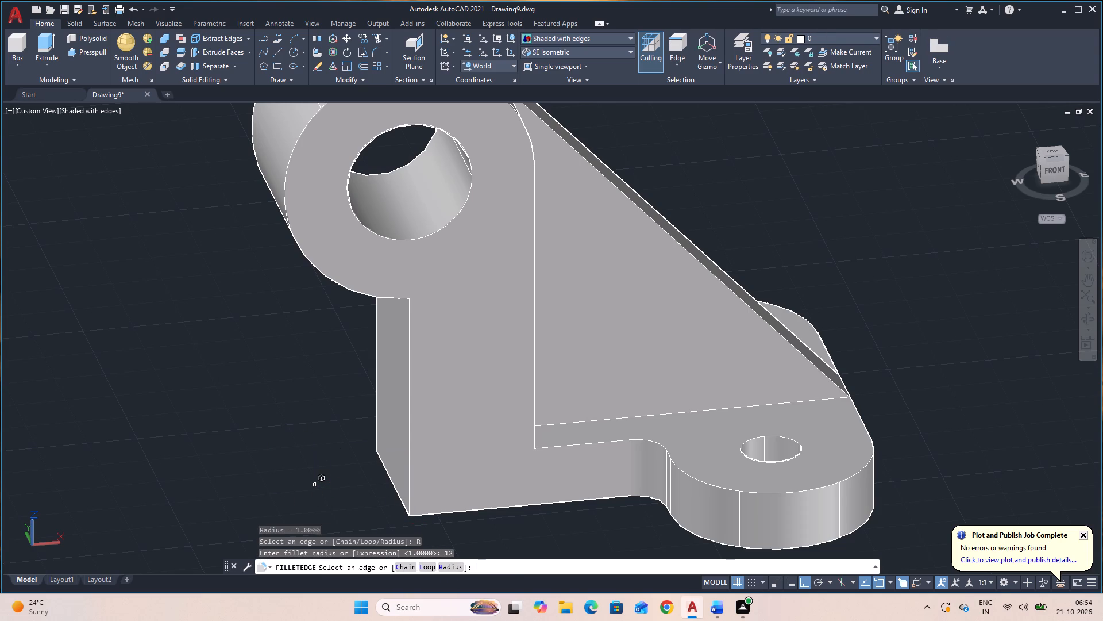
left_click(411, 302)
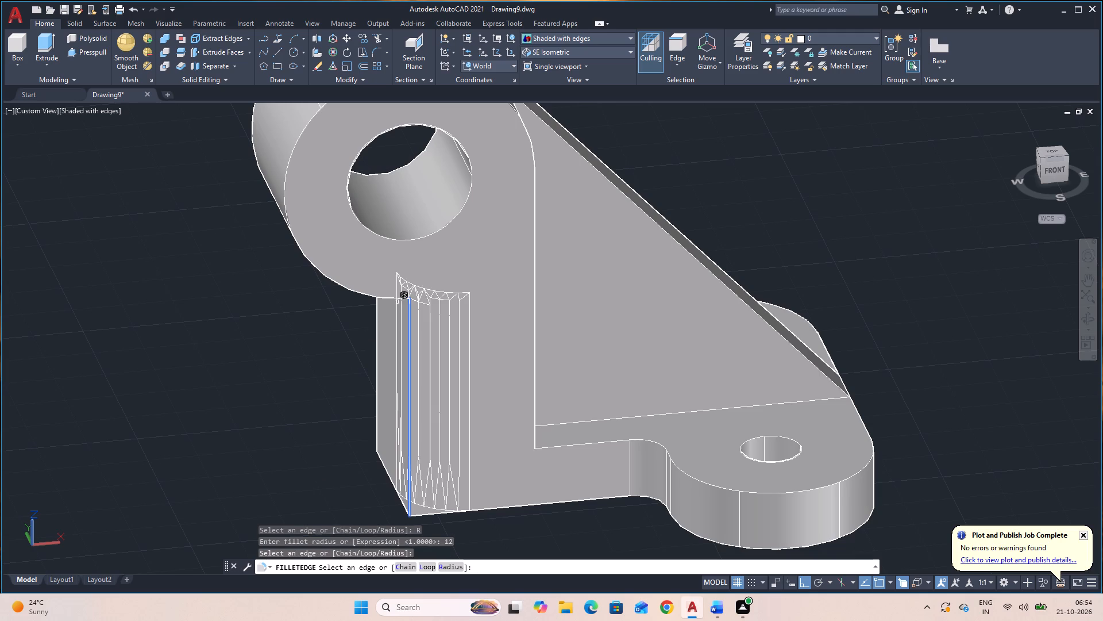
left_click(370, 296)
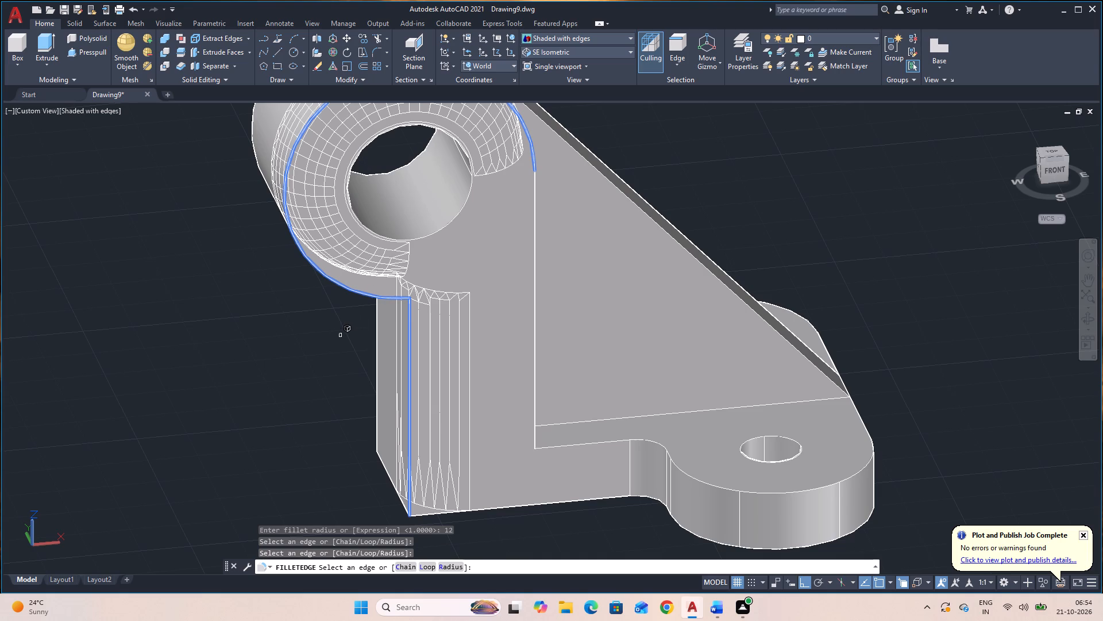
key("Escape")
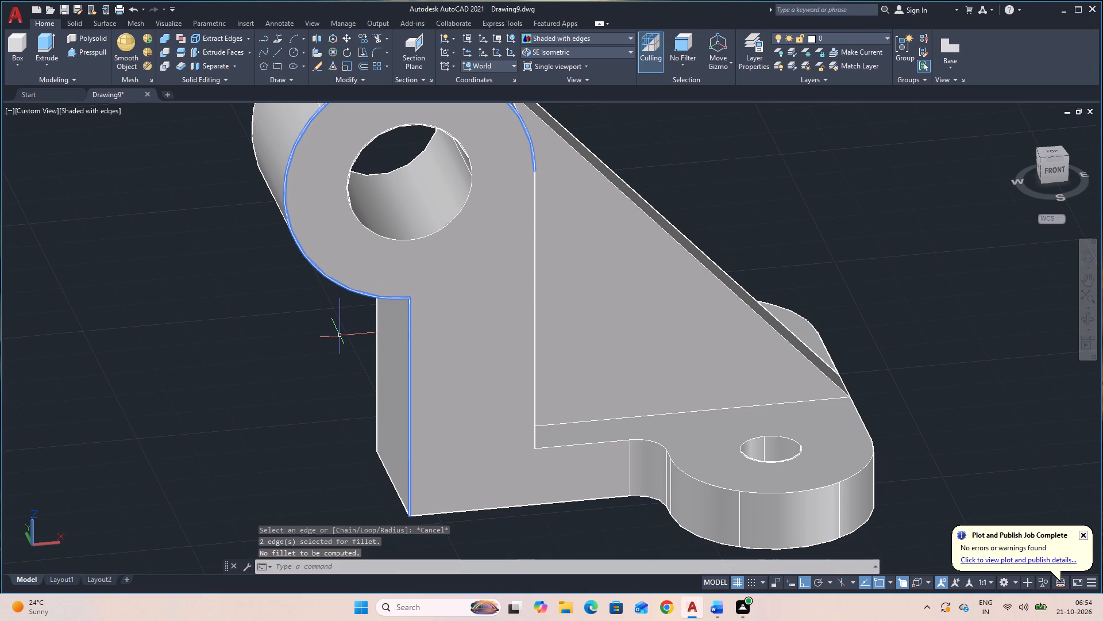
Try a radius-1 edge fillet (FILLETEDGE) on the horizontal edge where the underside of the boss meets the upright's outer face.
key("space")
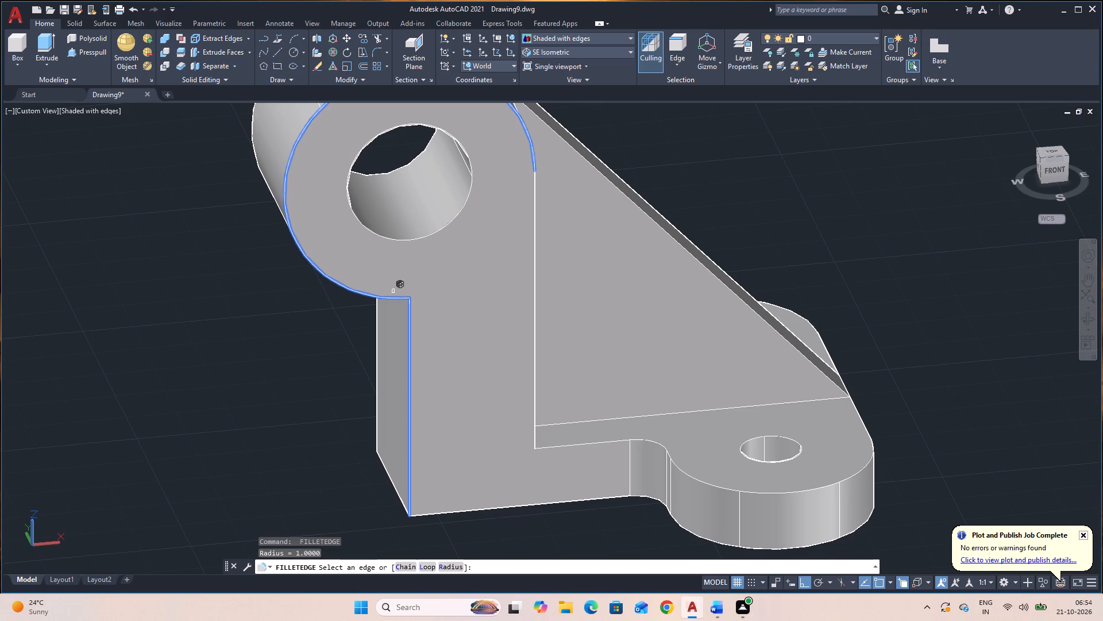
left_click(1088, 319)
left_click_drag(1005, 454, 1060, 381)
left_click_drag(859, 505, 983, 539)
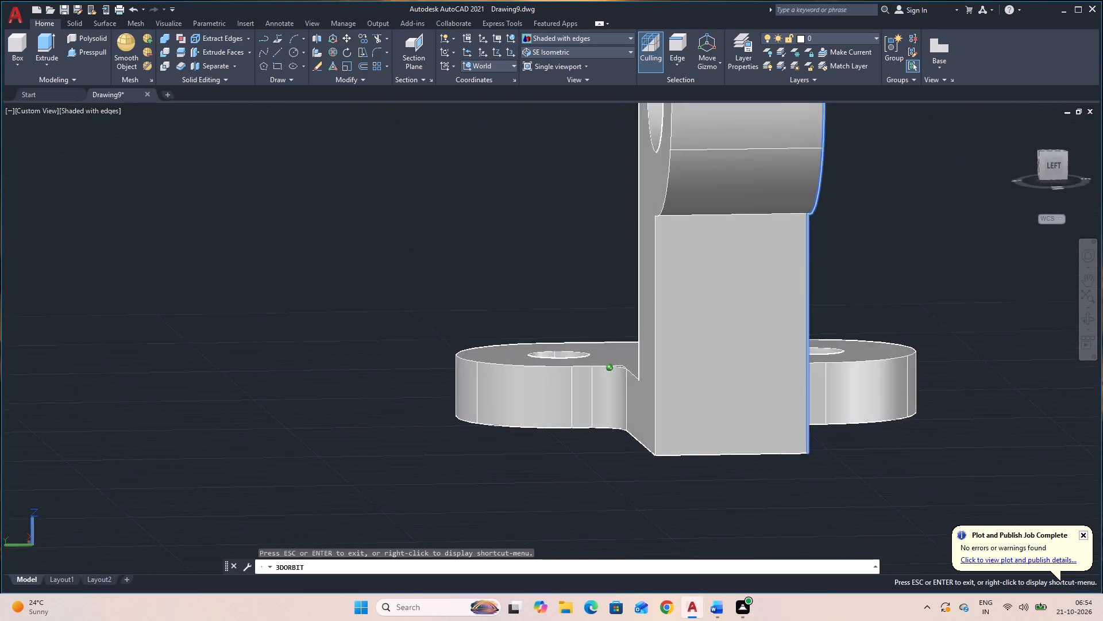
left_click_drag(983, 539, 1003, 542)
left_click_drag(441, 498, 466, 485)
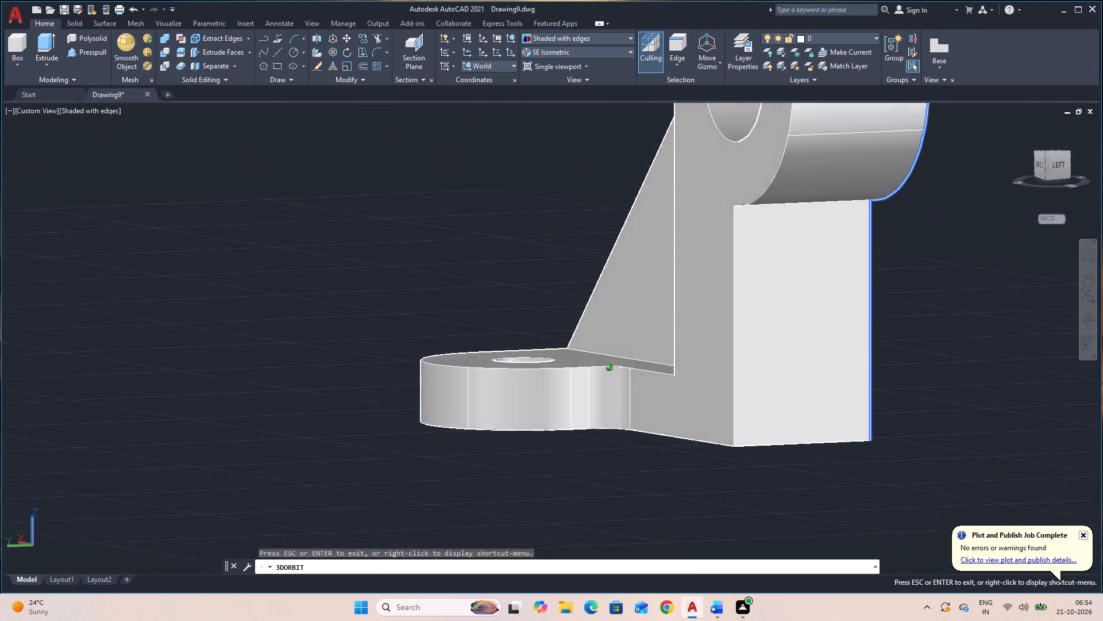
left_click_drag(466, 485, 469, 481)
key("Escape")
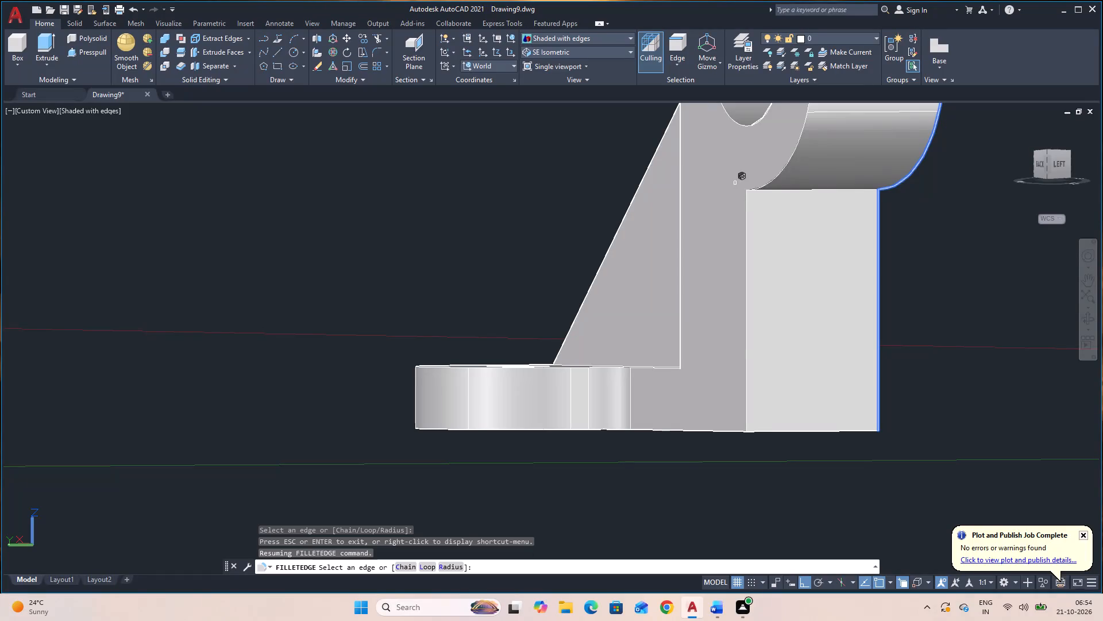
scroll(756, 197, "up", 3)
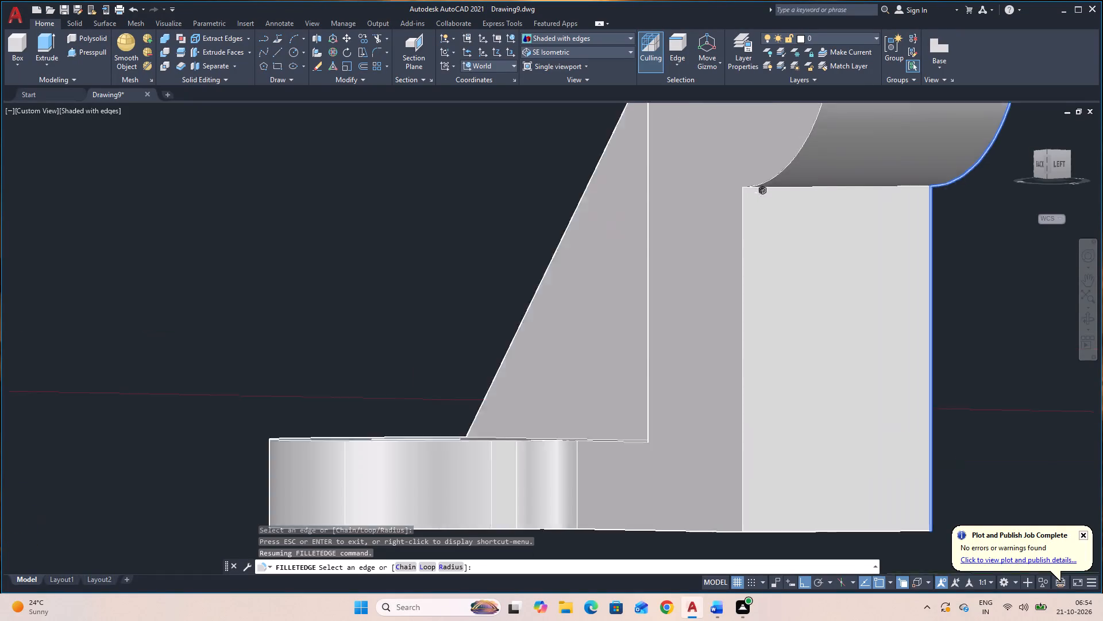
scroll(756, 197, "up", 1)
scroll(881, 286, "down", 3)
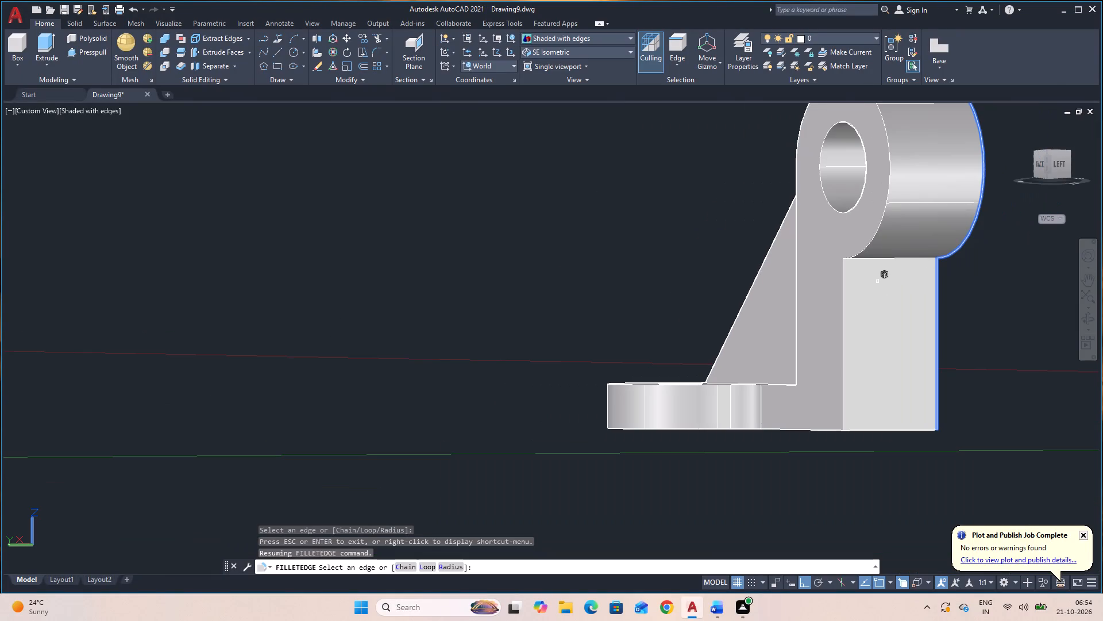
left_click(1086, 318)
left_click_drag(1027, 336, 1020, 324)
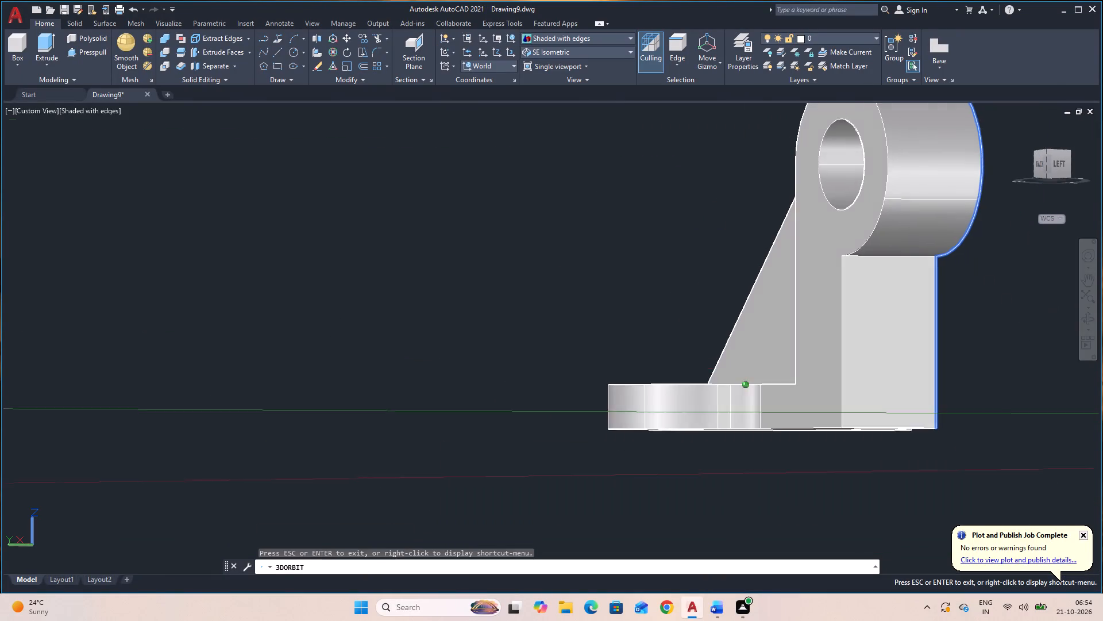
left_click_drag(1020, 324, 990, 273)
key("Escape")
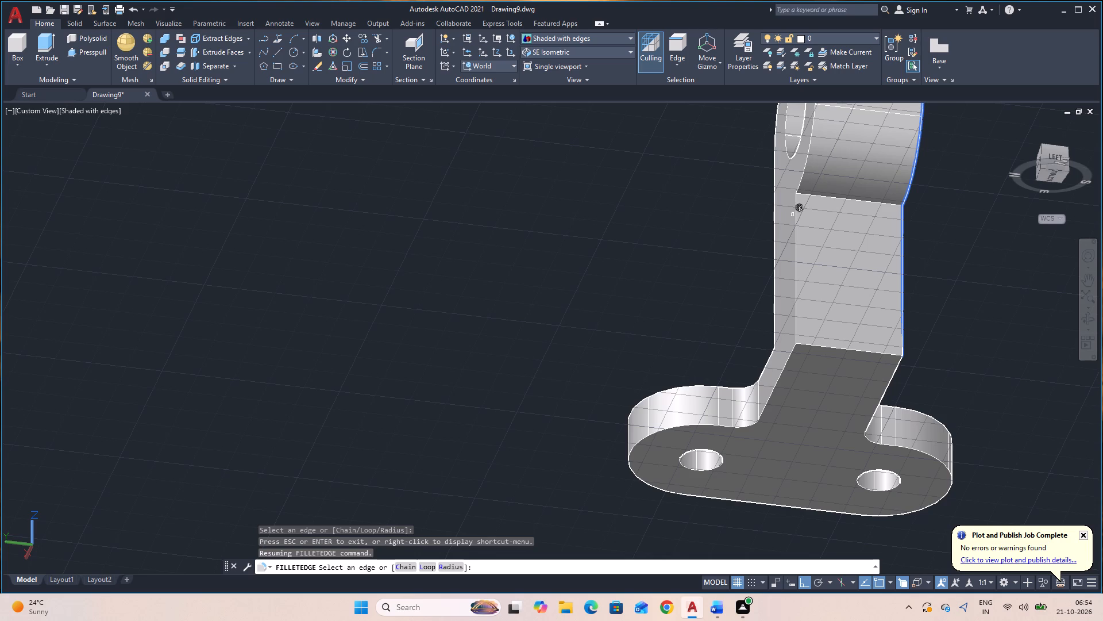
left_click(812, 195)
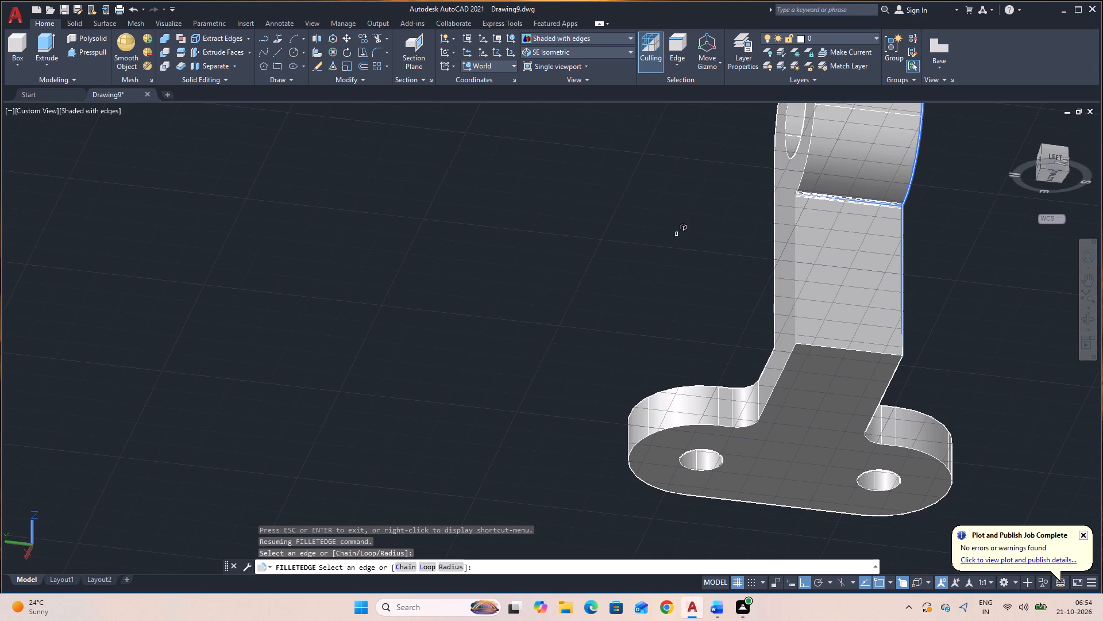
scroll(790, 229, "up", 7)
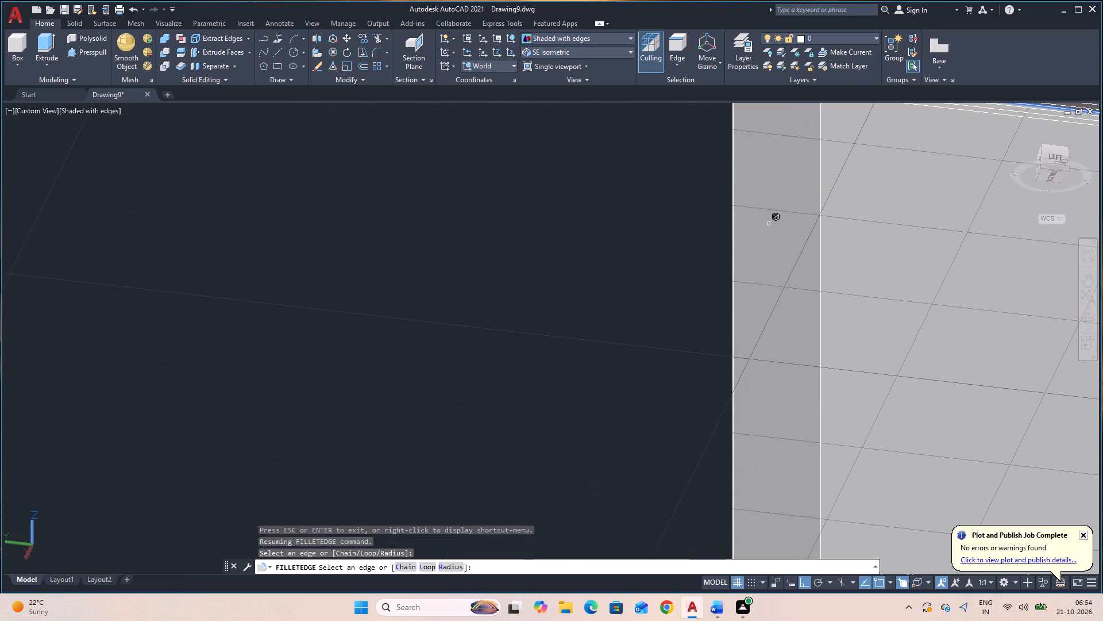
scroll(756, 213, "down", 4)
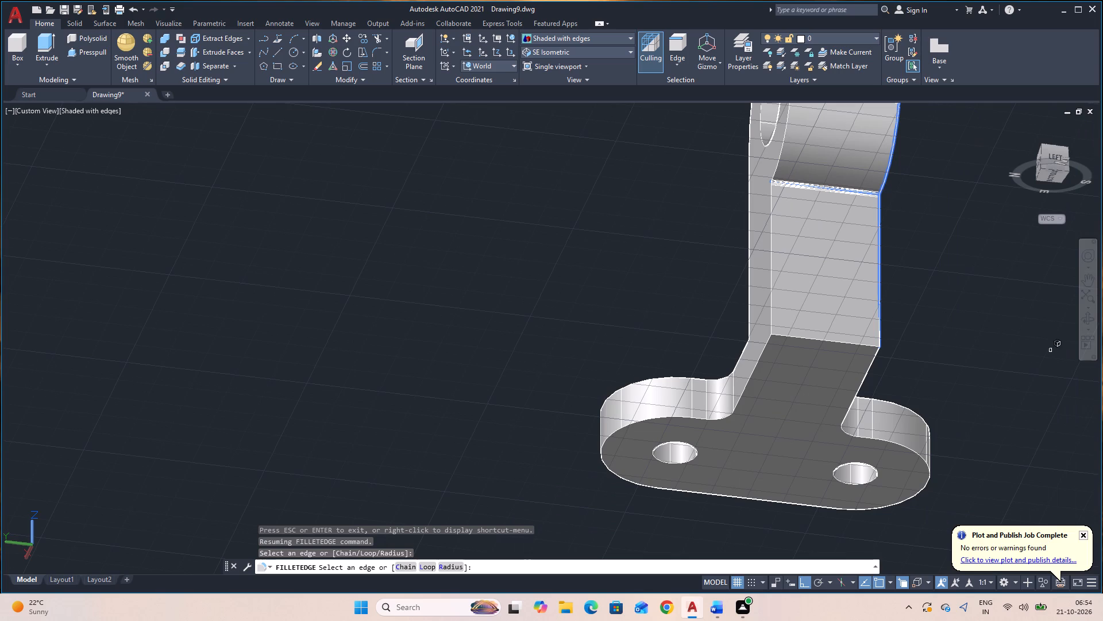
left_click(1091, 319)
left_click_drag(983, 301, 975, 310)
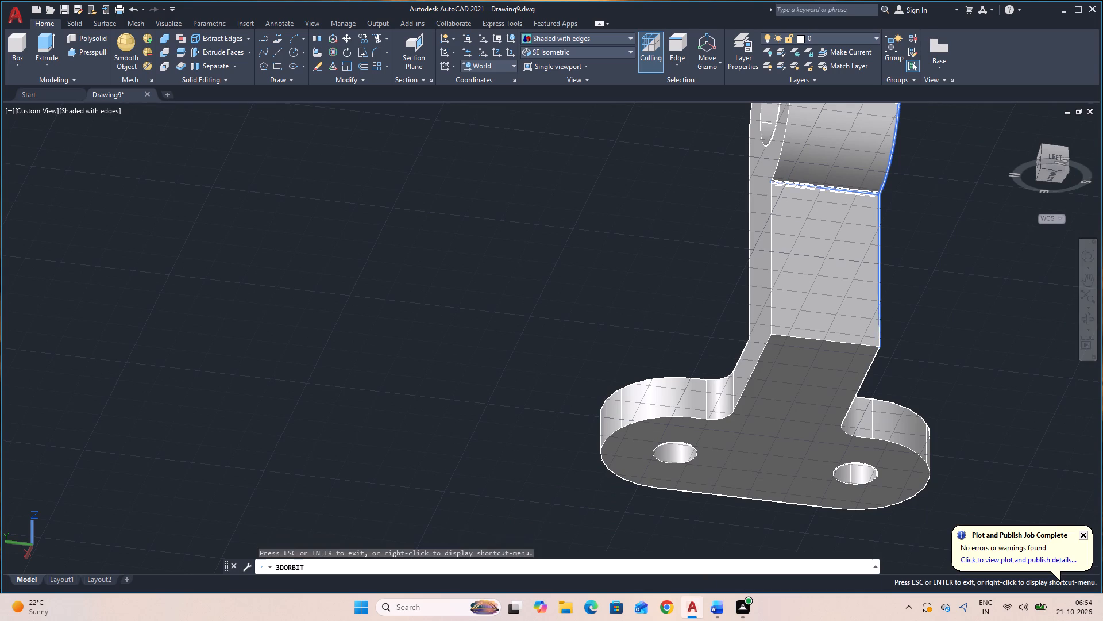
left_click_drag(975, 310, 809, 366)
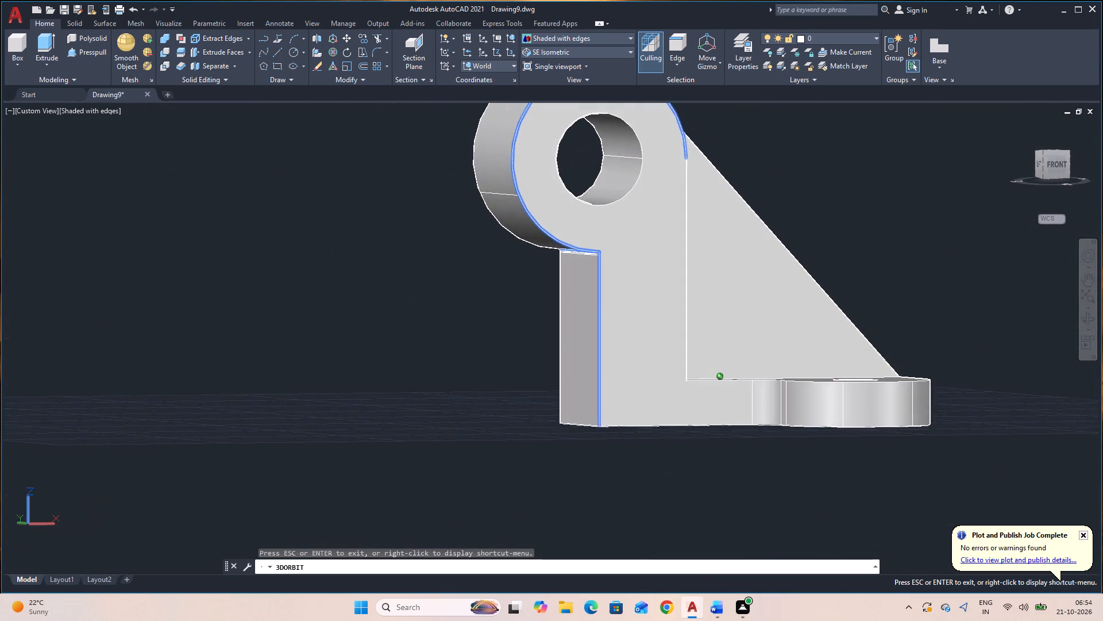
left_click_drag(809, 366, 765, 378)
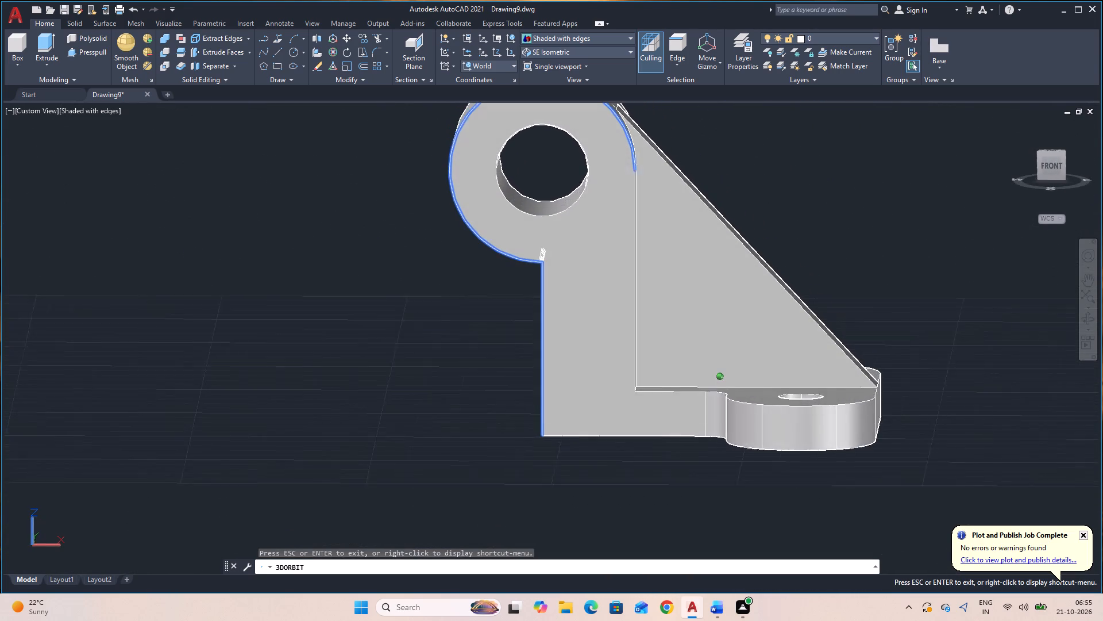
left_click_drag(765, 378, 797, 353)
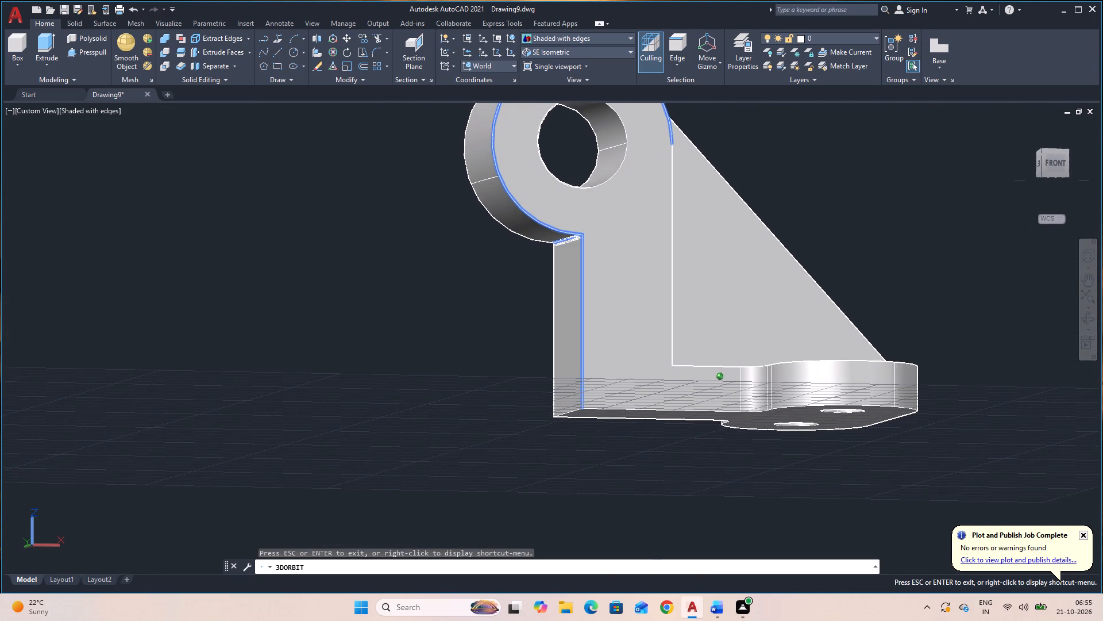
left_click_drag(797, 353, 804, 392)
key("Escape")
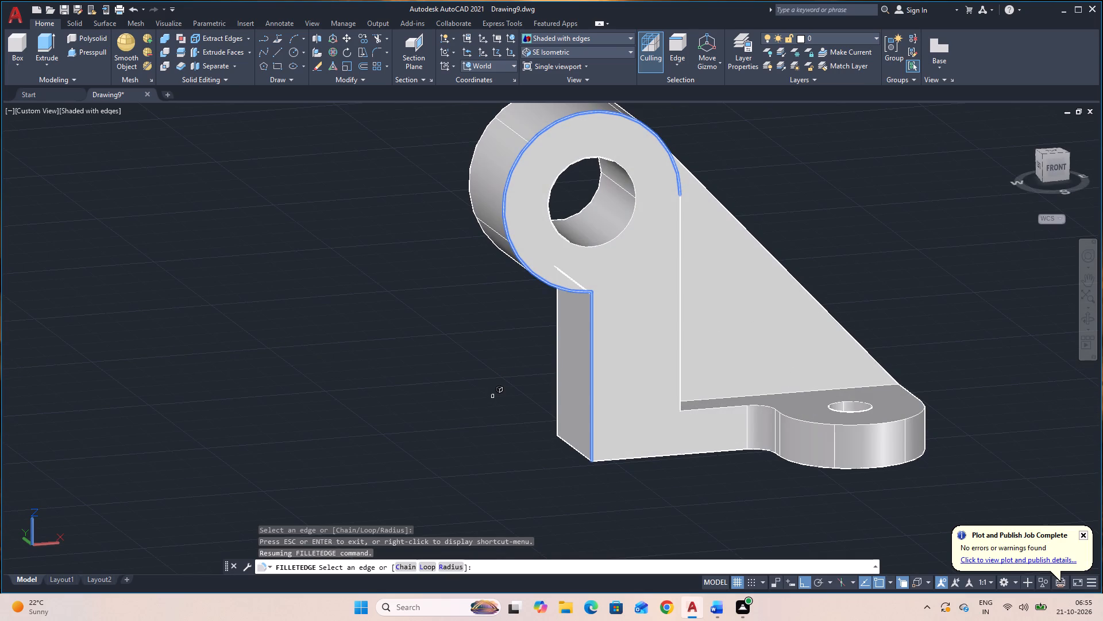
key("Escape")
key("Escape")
Clear the leftover edge highlighting on the boss and upright.
left_click(689, 502)
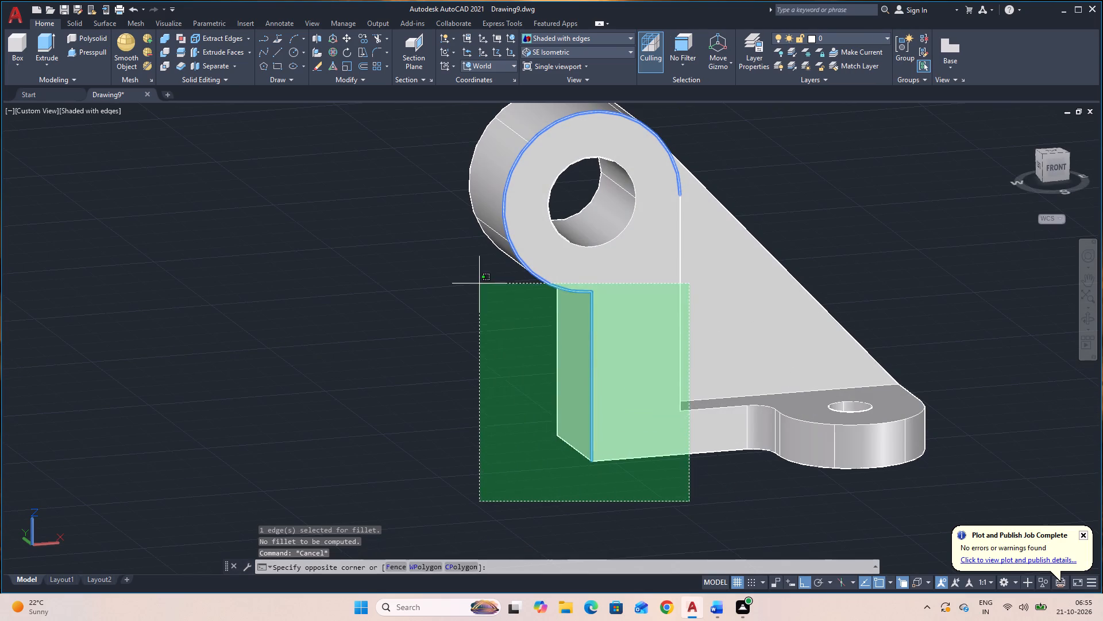
left_click(479, 282)
key("Escape")
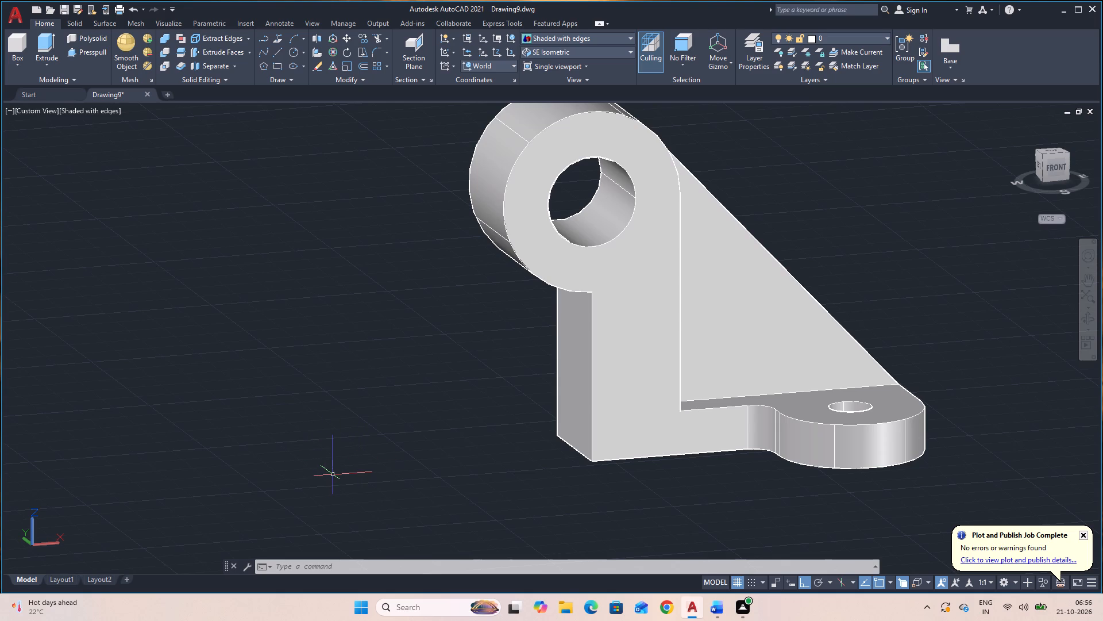
Fillet the horizontal edge where the boss's underside meets the upright's outer face with radius 12, using FILLETEDGE.
type("CF")
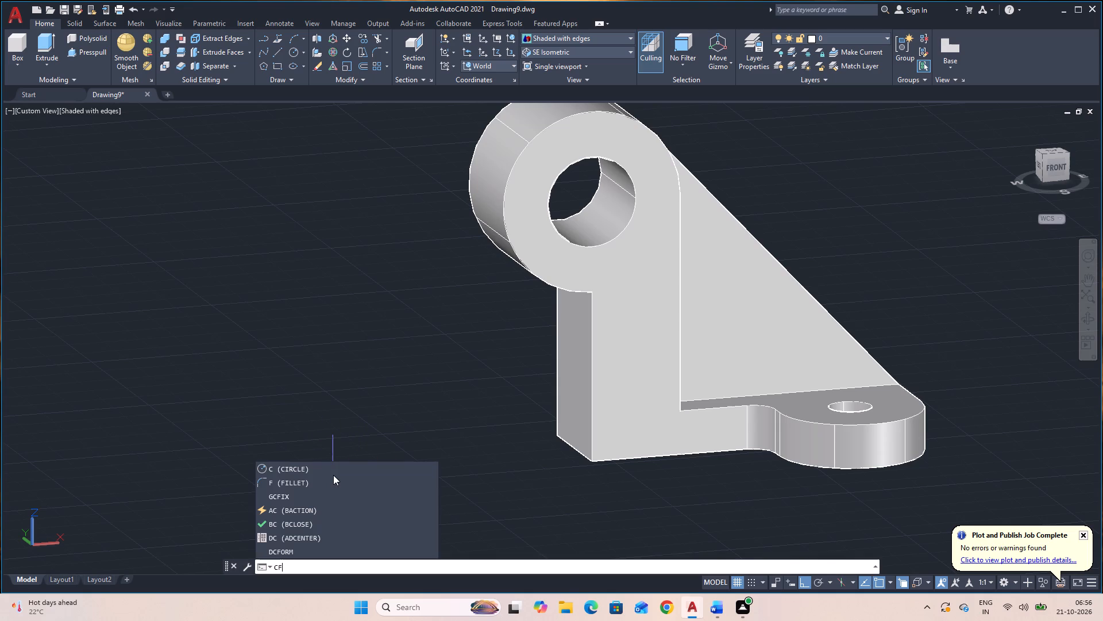
key("BackSpace")
key("BackSpace")
type("FI")
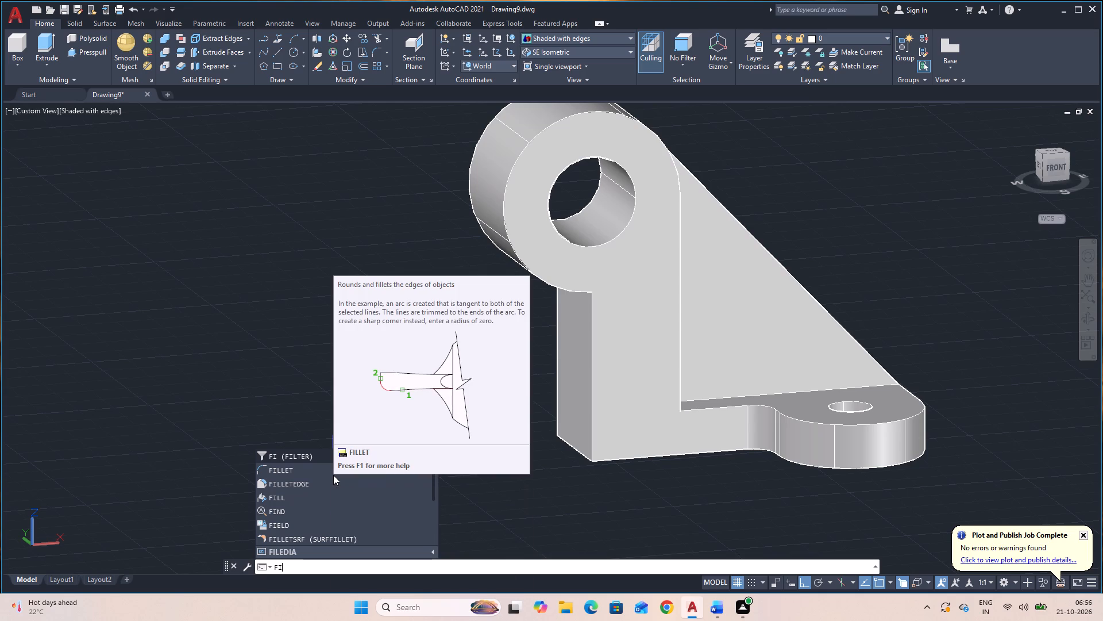
left_click(286, 484)
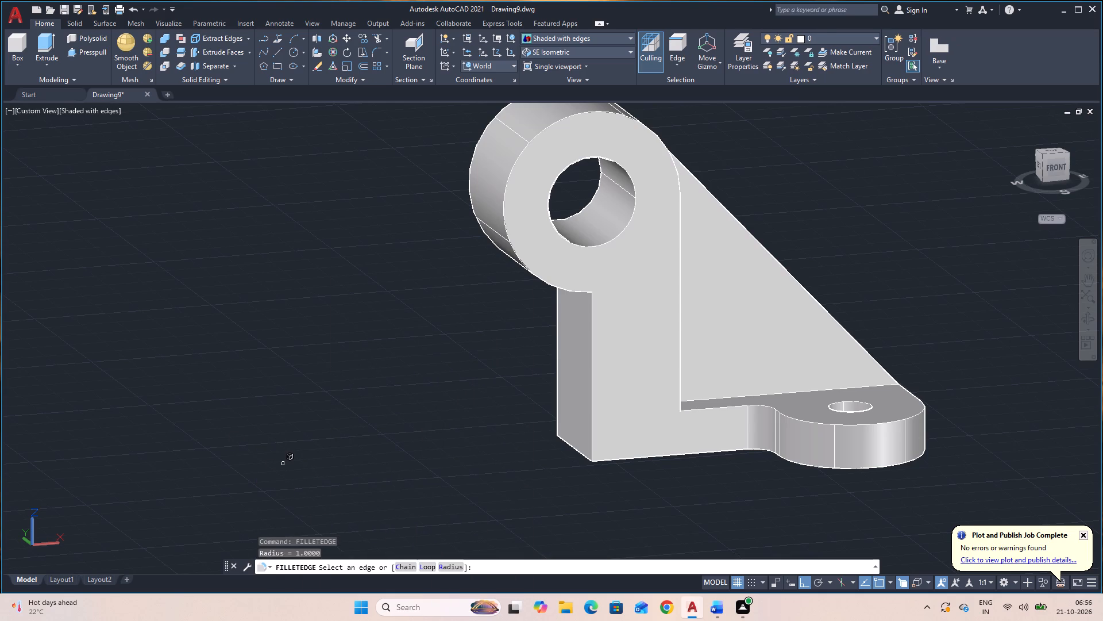
type("R")
key("space")
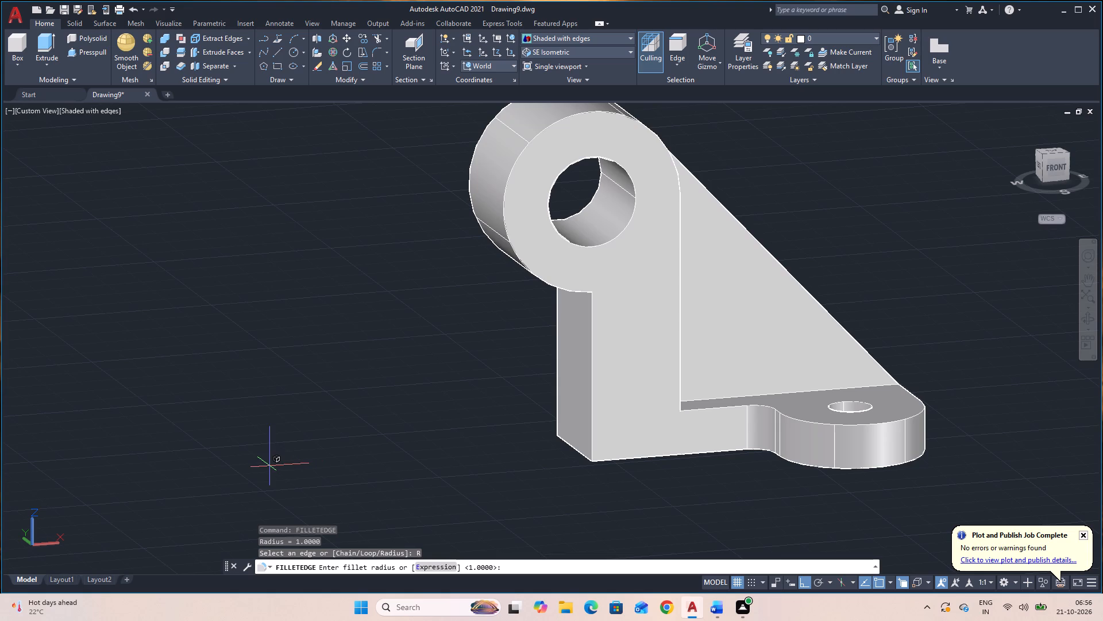
type("12")
key("Return")
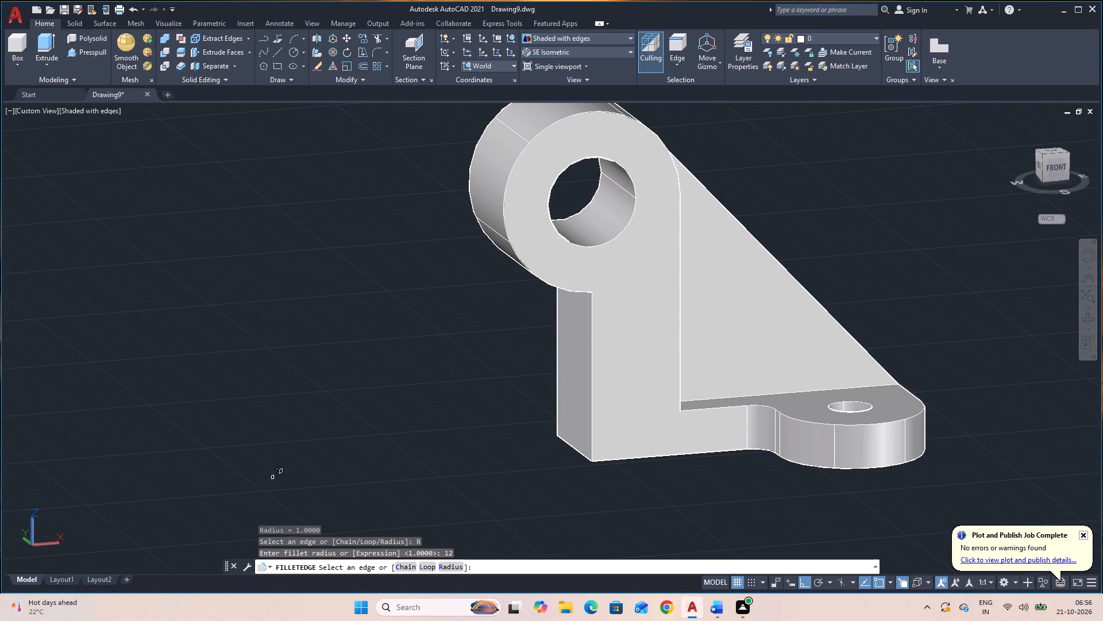
left_click(1089, 315)
left_click_drag(623, 484, 643, 458)
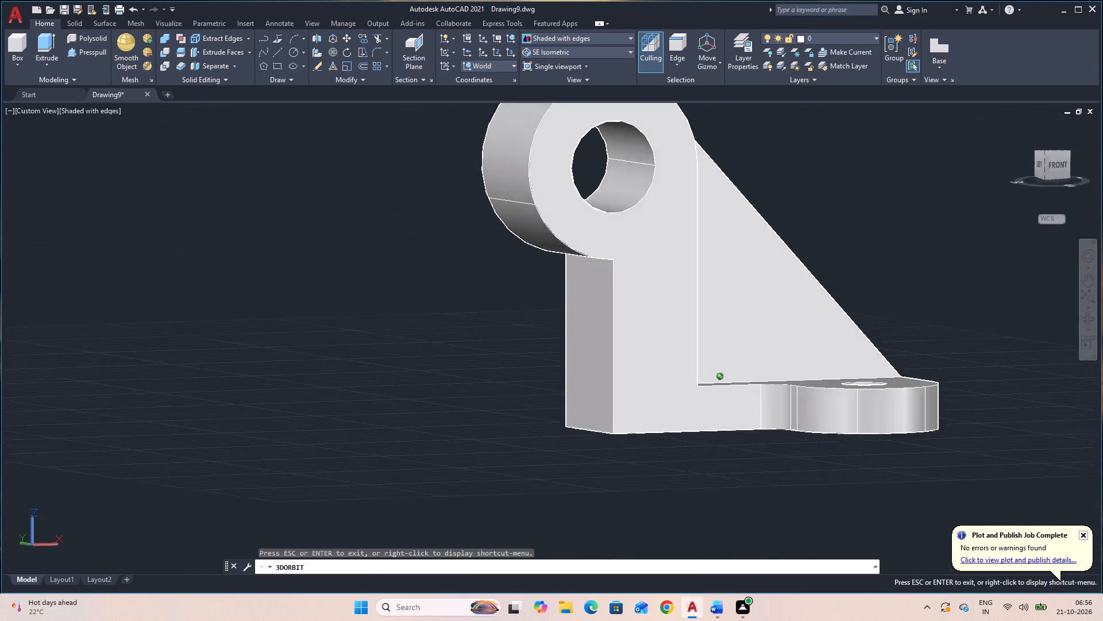
left_click_drag(643, 458, 729, 401)
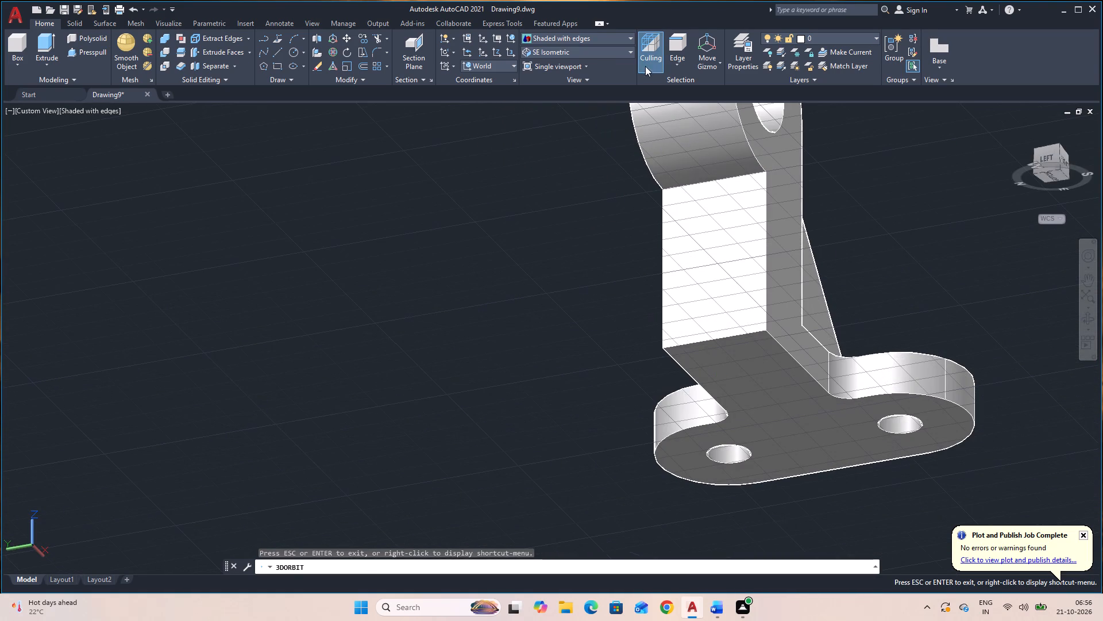
scroll(665, 163, "up", 4)
scroll(701, 226, "up", 8)
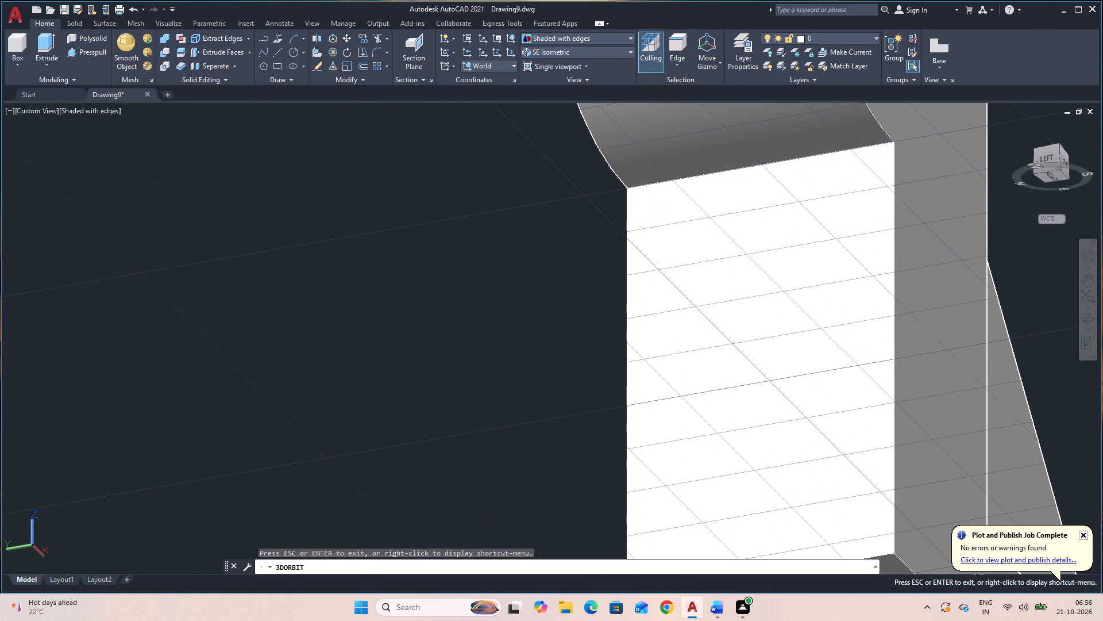
key("Escape")
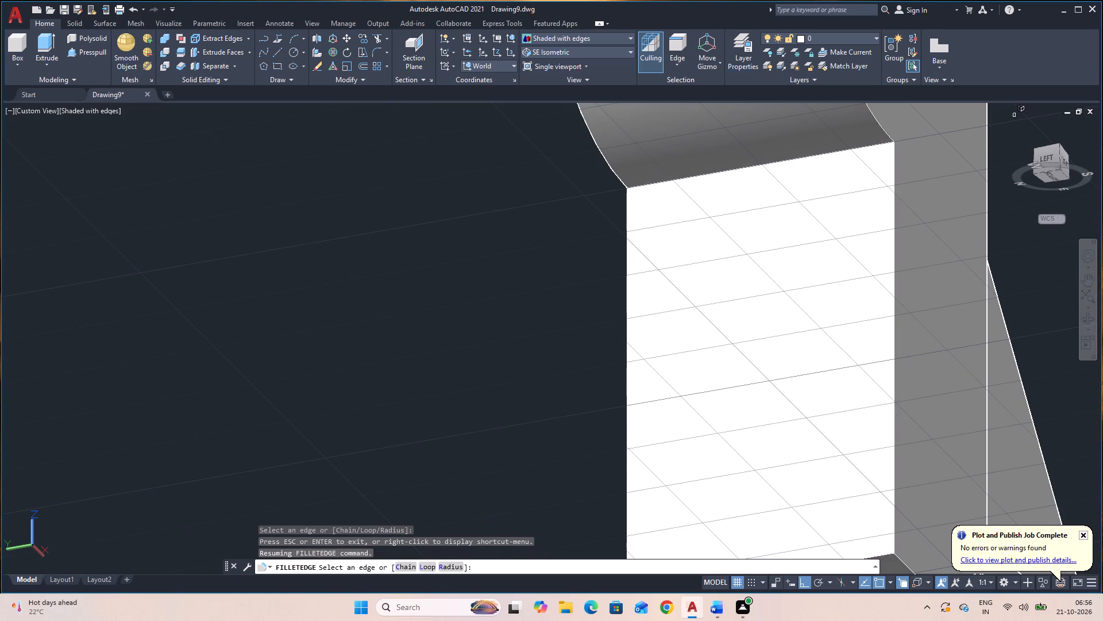
left_click(878, 145)
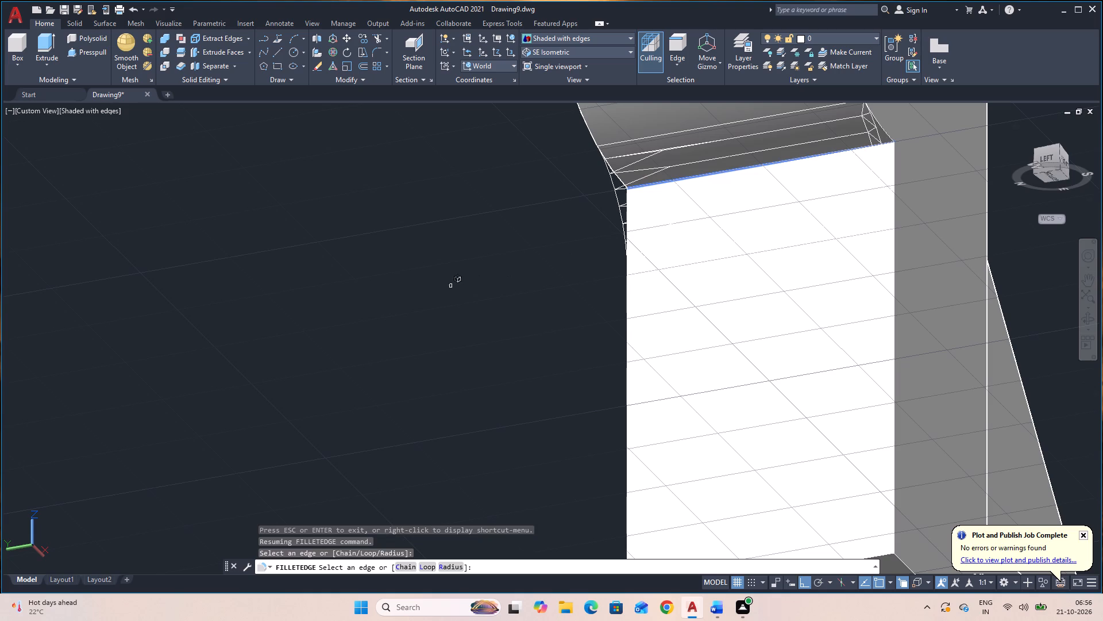
key("Return")
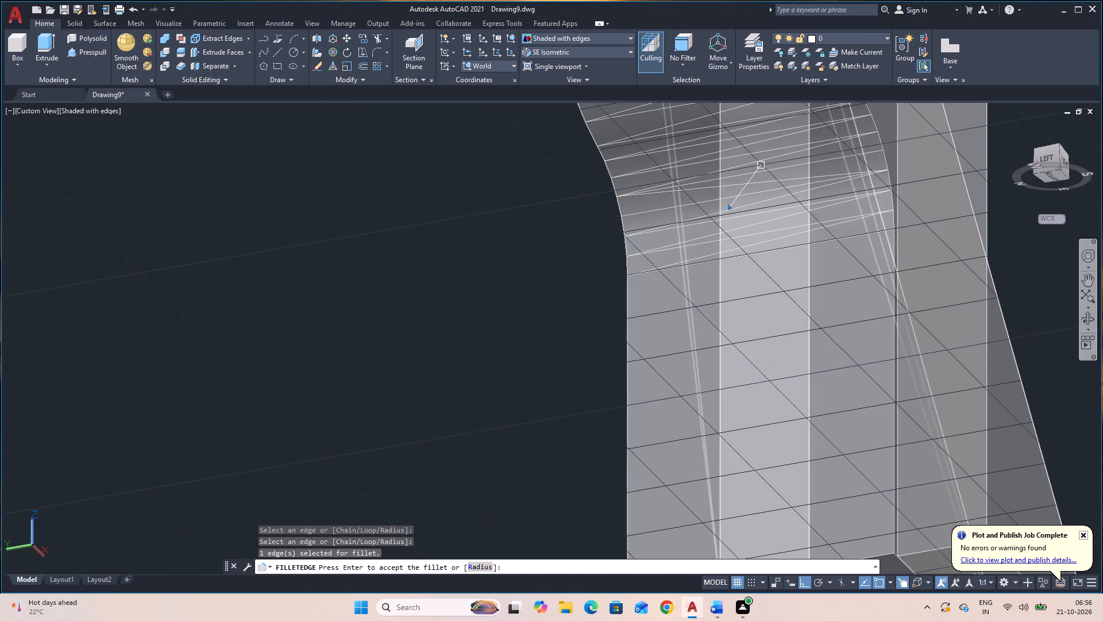
left_click(1090, 321)
scroll(1039, 333, "down", 4)
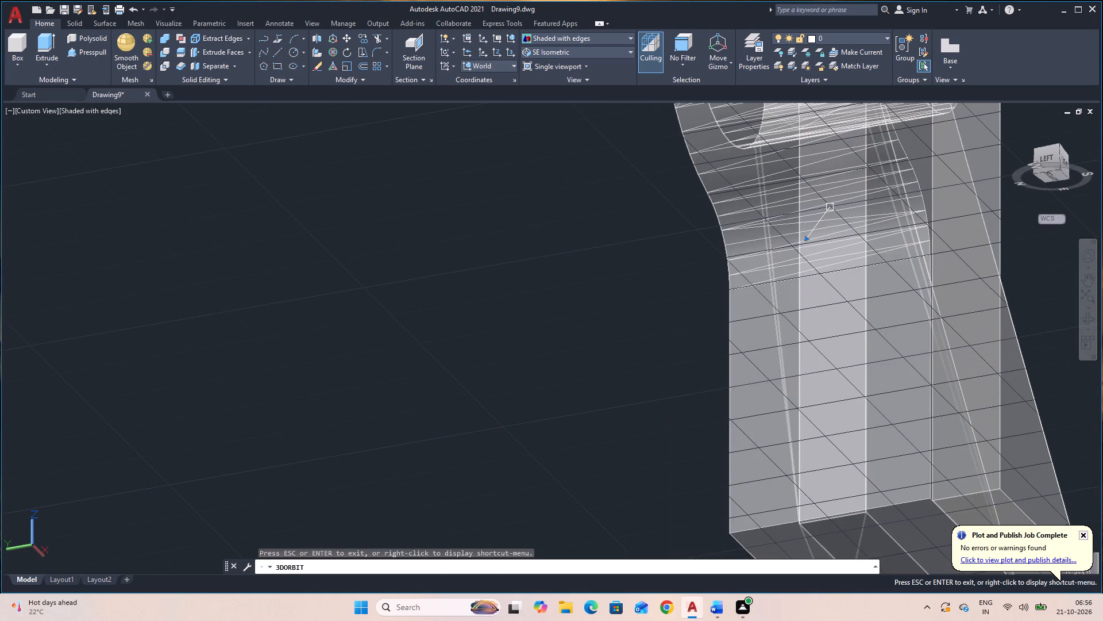
scroll(1013, 327, "down", 4)
left_click_drag(1024, 308, 880, 372)
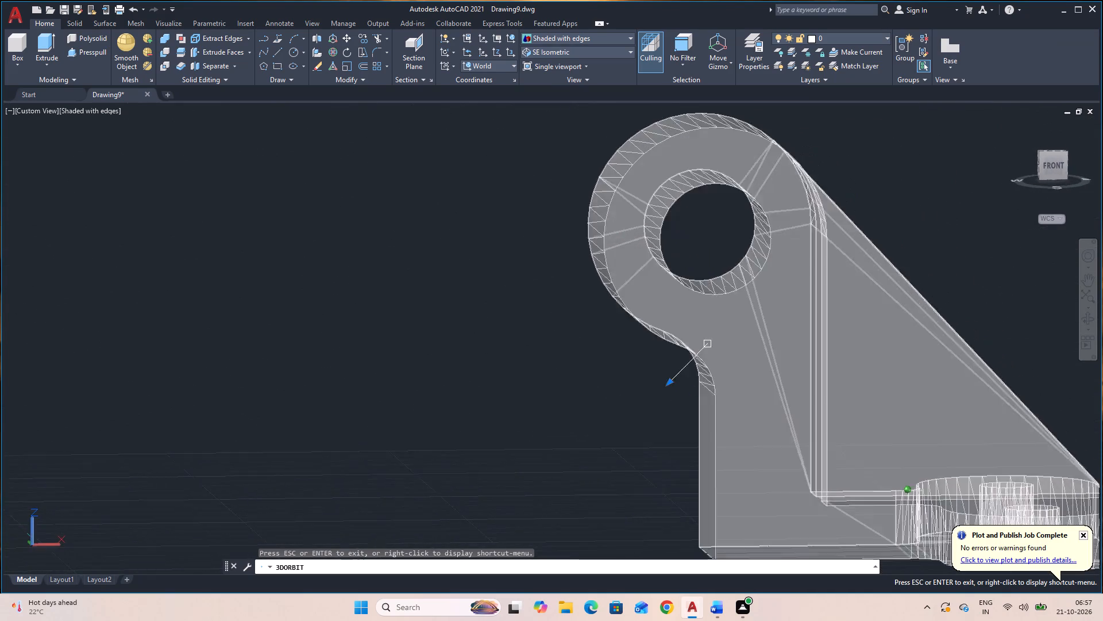
left_click_drag(880, 372, 873, 361)
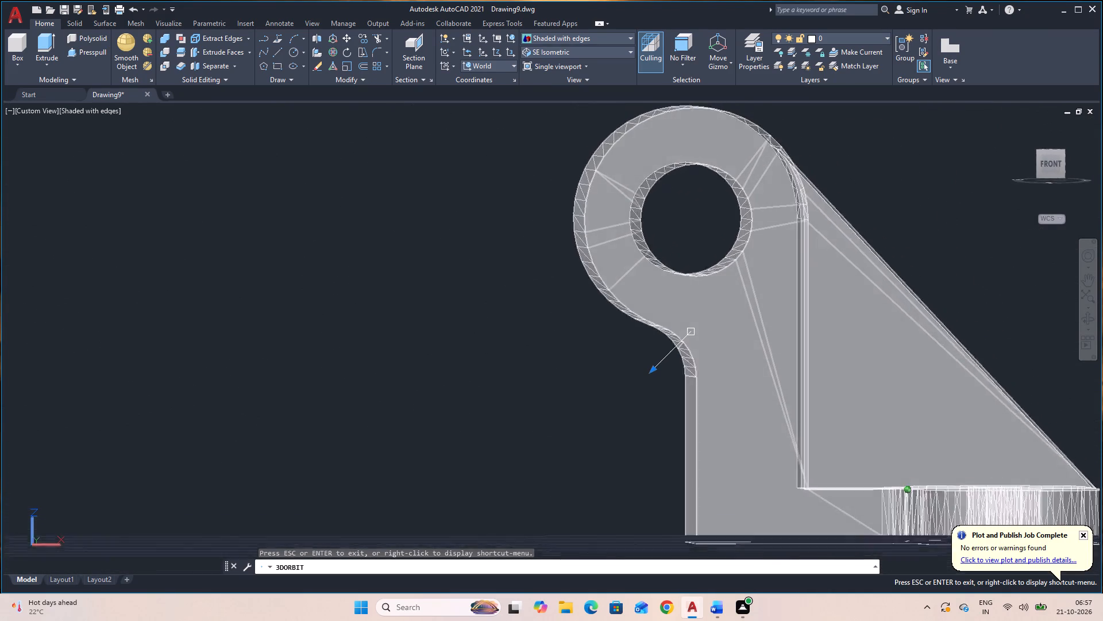
left_click_drag(873, 361, 921, 373)
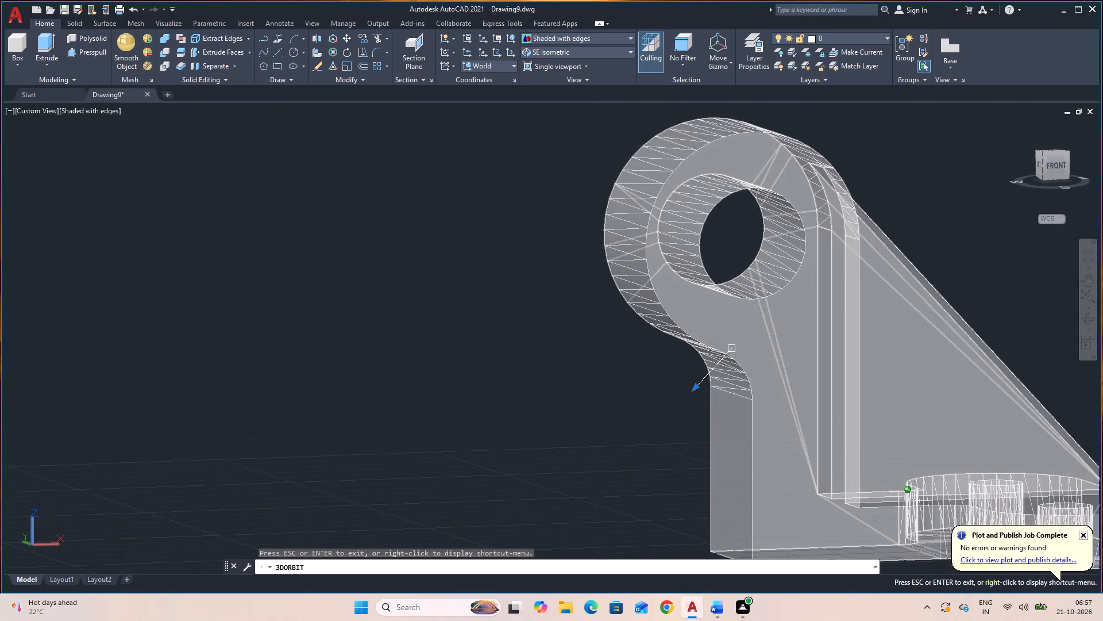
left_click_drag(921, 373, 906, 377)
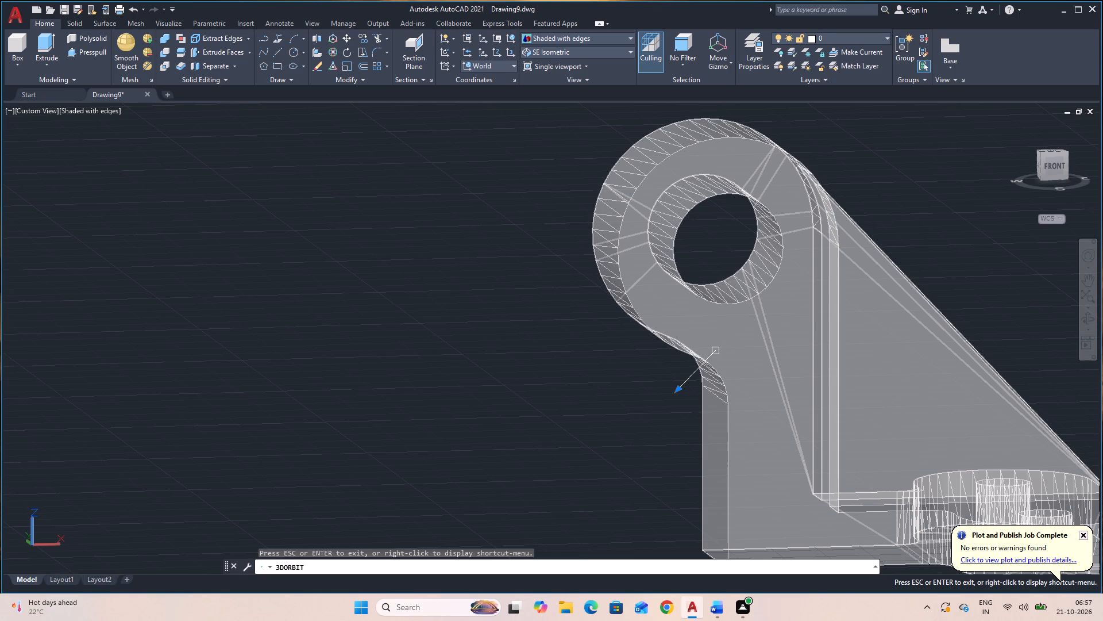
key("Escape")
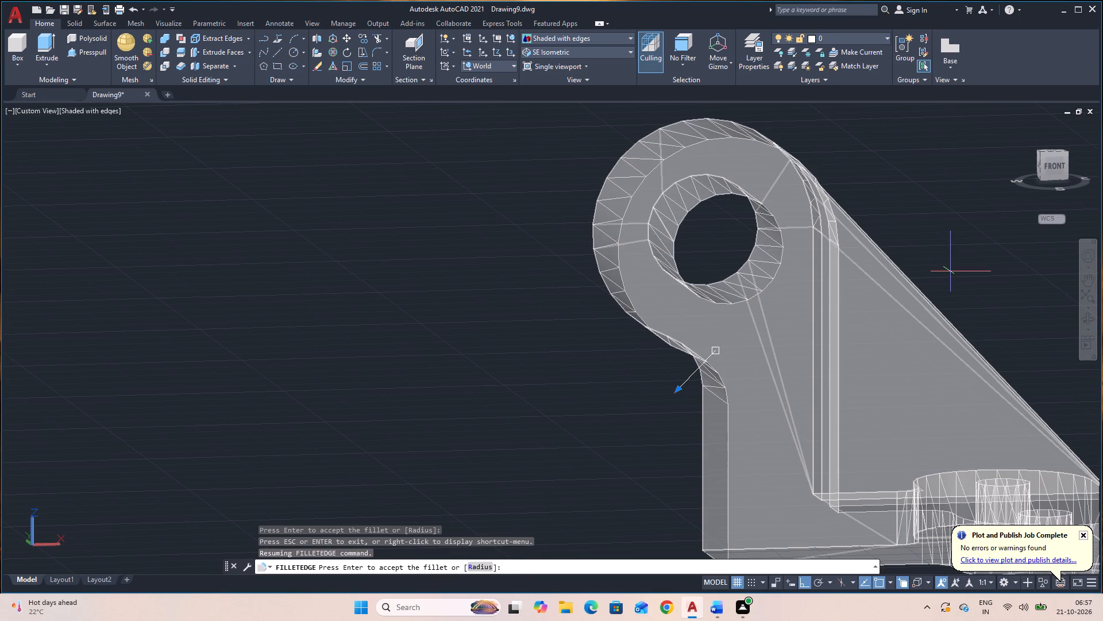
key("Return")
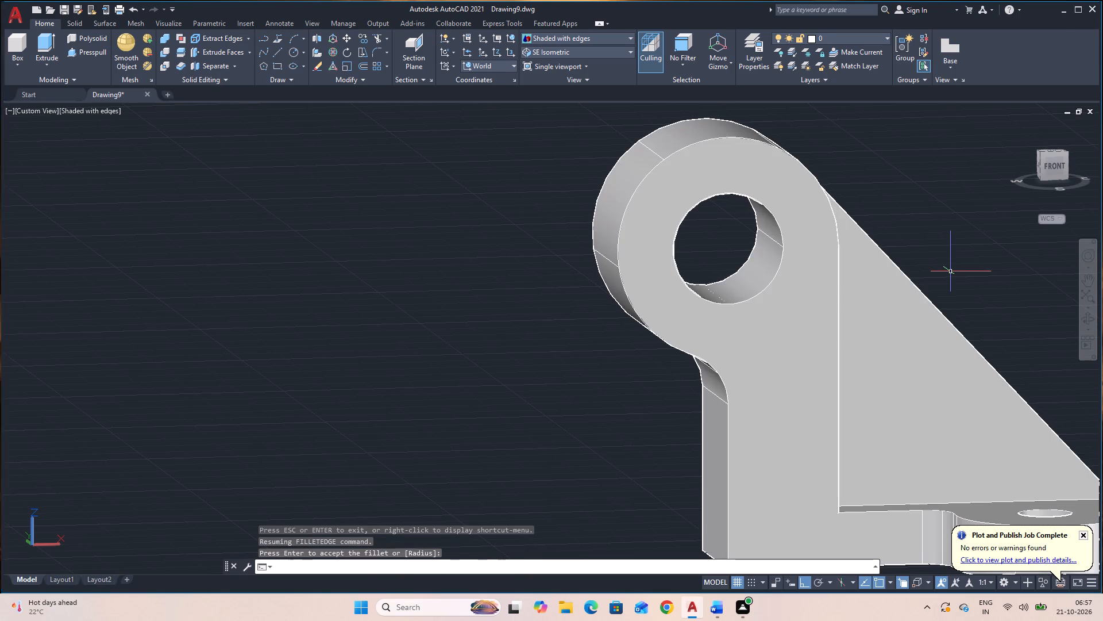
Delete the leftover construction line running along the rib's sloping edge up to the boss.
middle_click_drag(1046, 375, 818, 392)
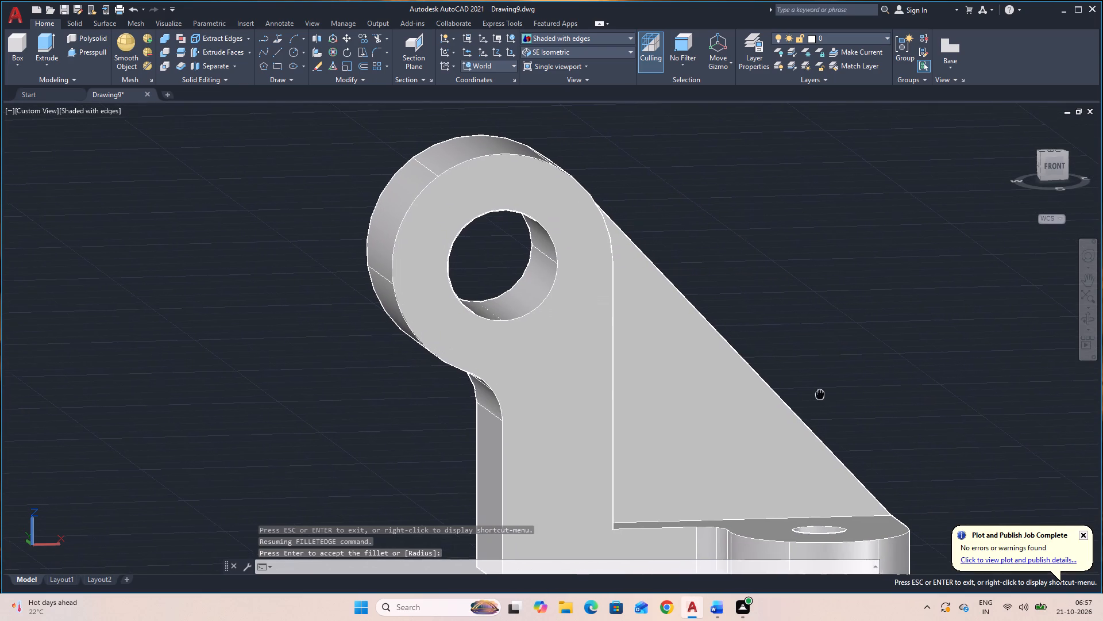
middle_click_drag(818, 392, 816, 392)
left_click(1092, 317)
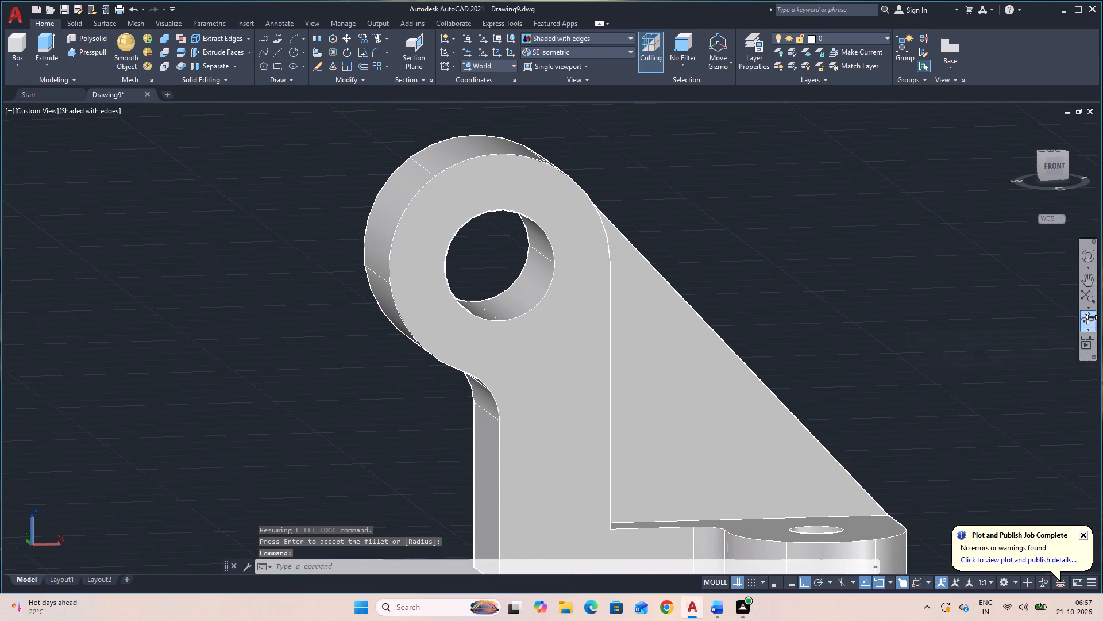
left_click_drag(987, 340, 1066, 353)
left_click_drag(729, 423, 783, 410)
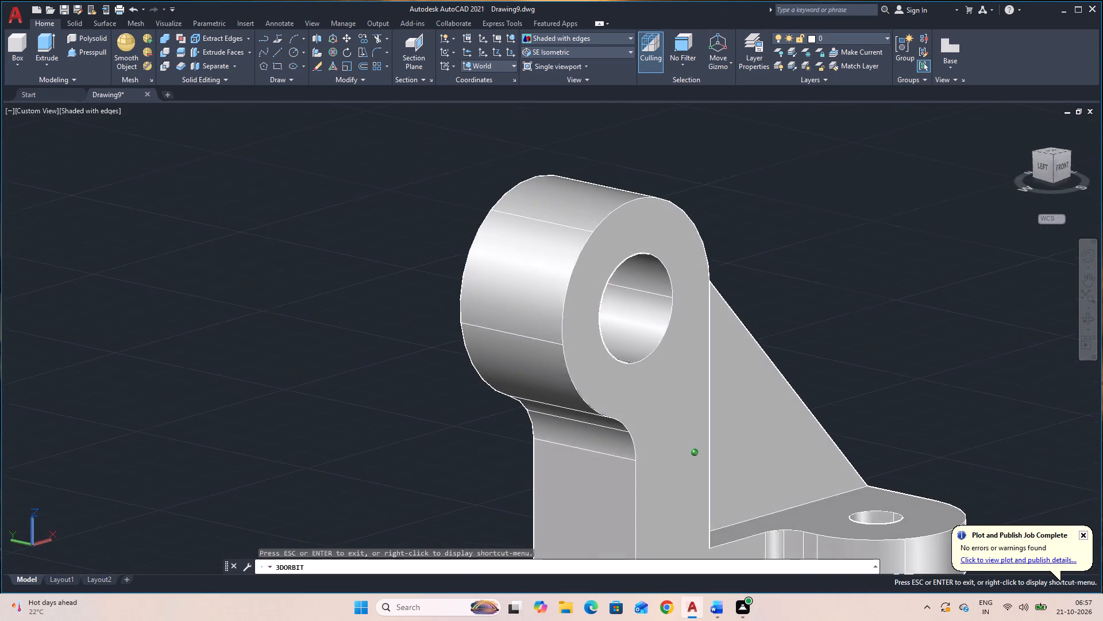
left_click_drag(783, 410, 994, 494)
left_click_drag(864, 449, 849, 356)
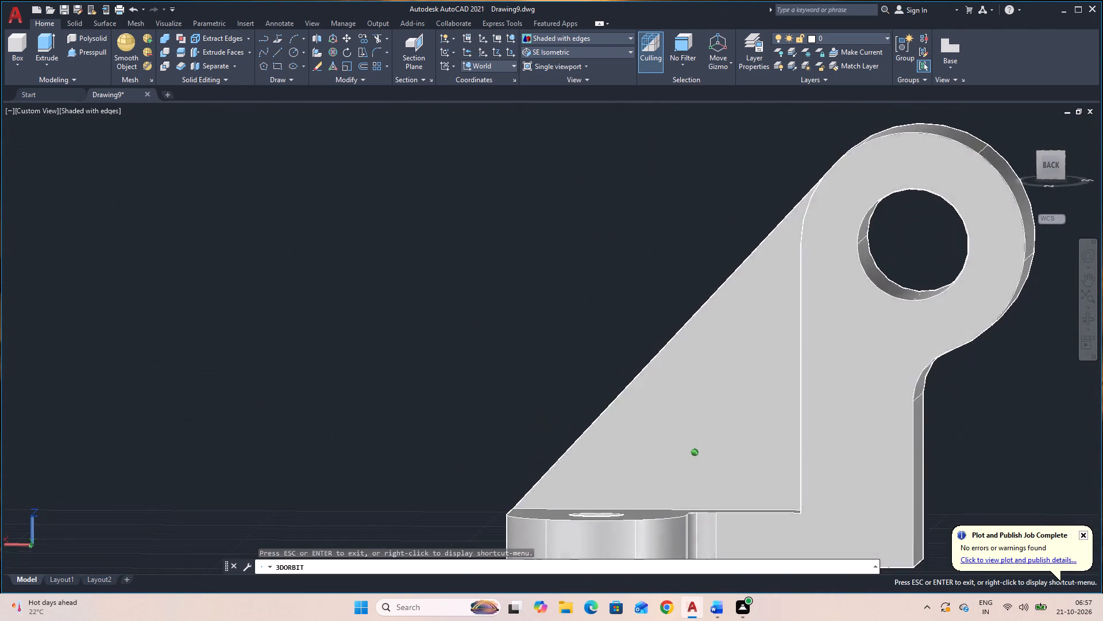
left_click_drag(849, 356, 478, 408)
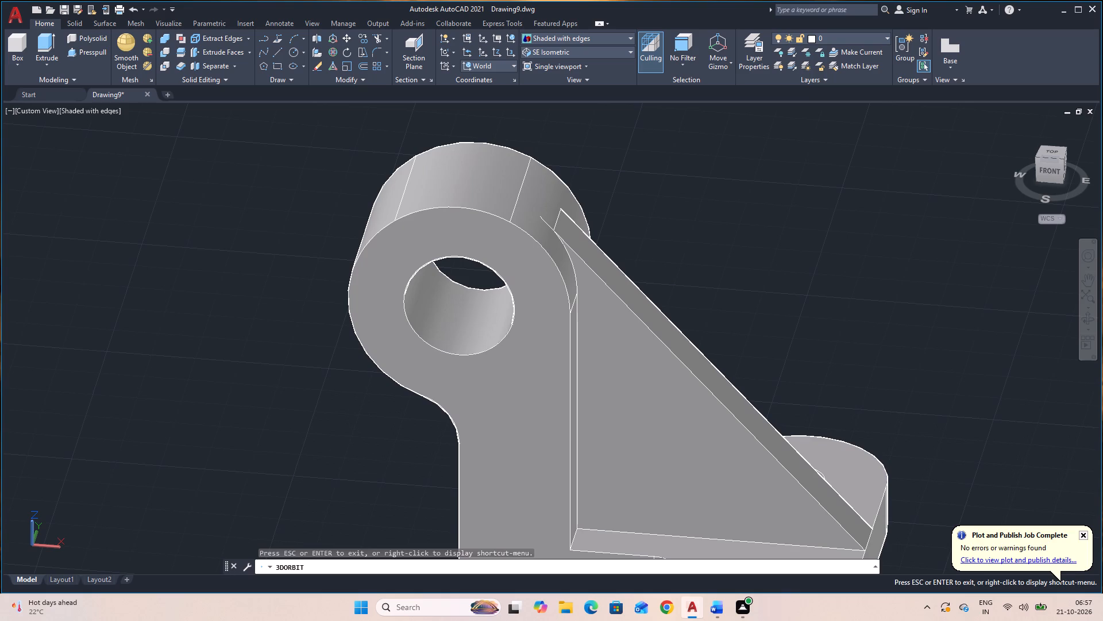
key("Escape")
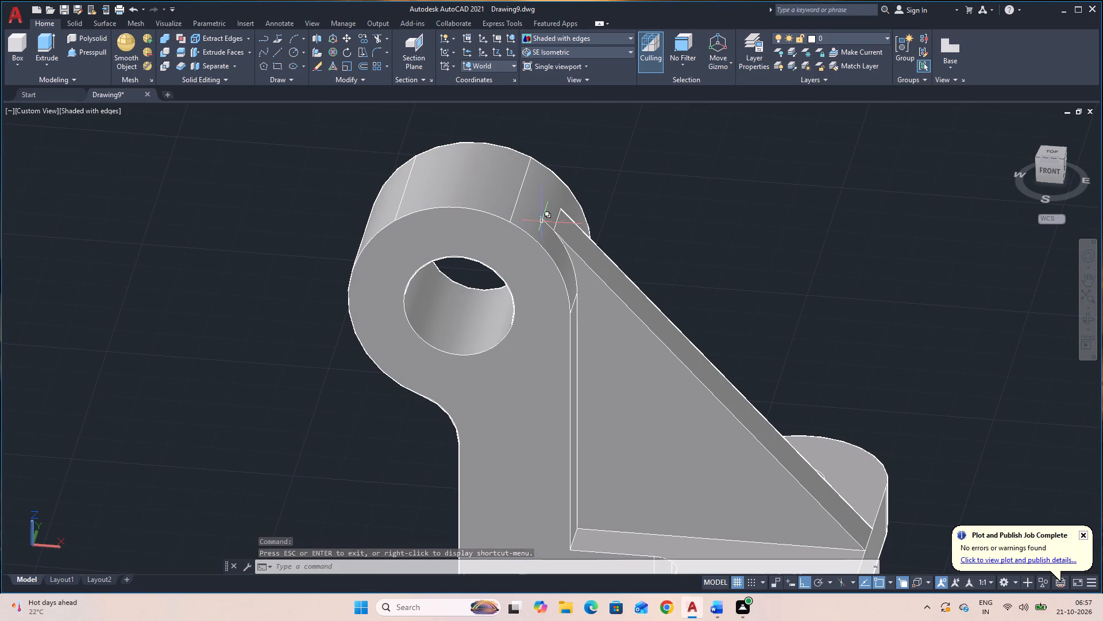
left_click(545, 218)
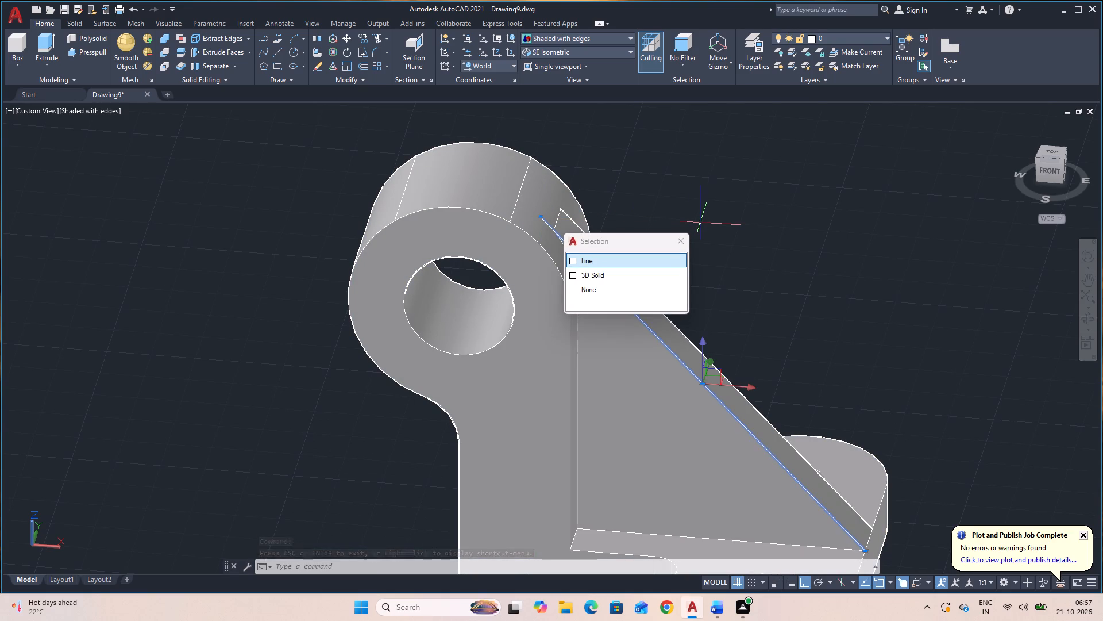
key("Delete")
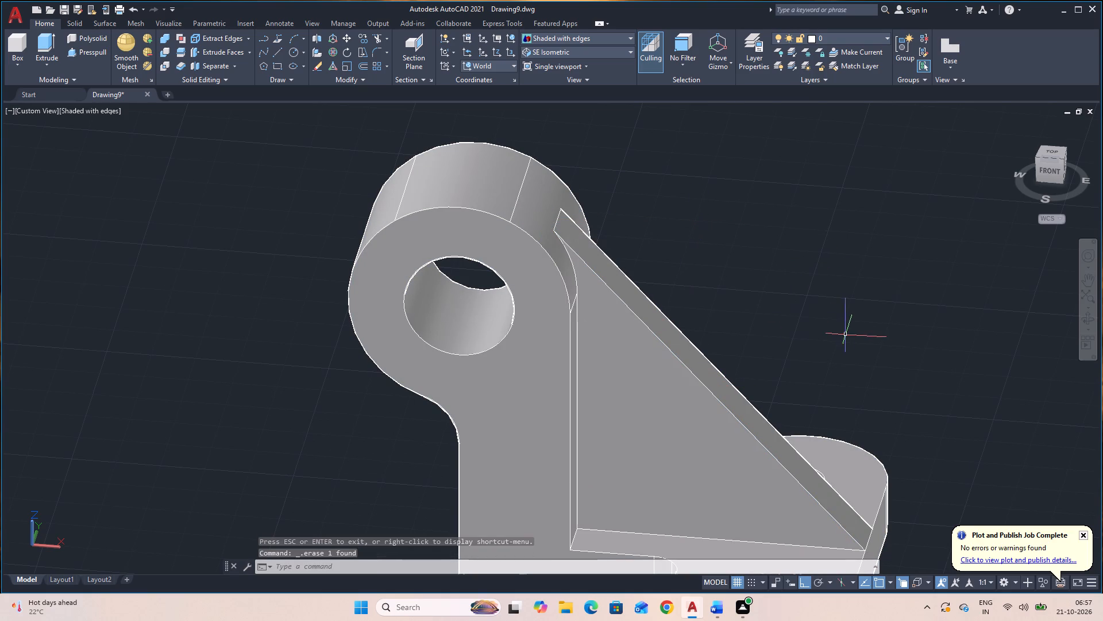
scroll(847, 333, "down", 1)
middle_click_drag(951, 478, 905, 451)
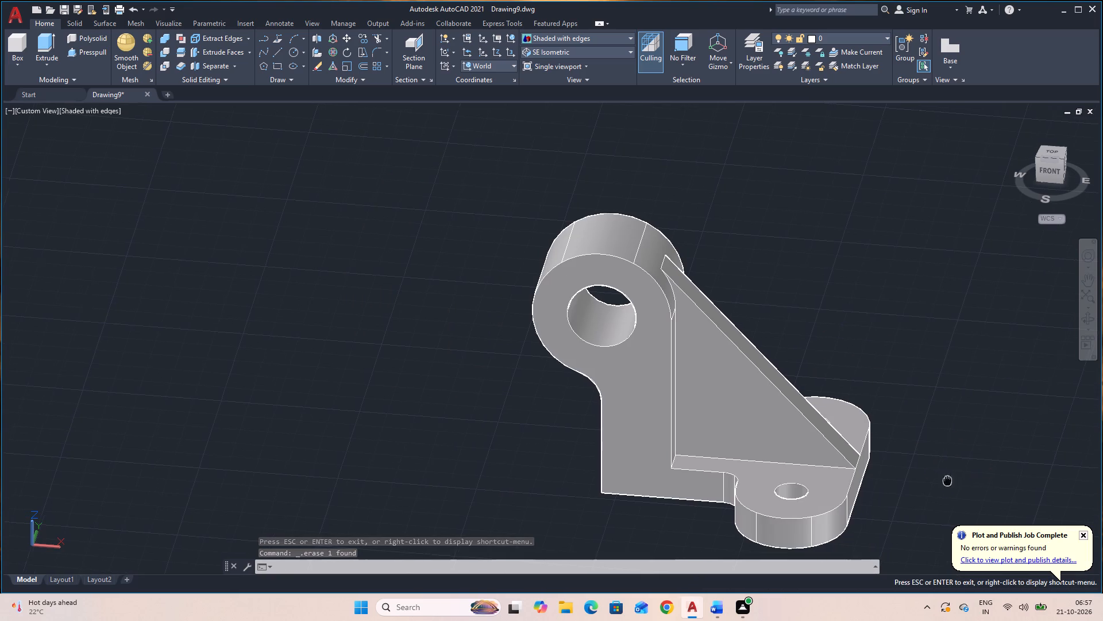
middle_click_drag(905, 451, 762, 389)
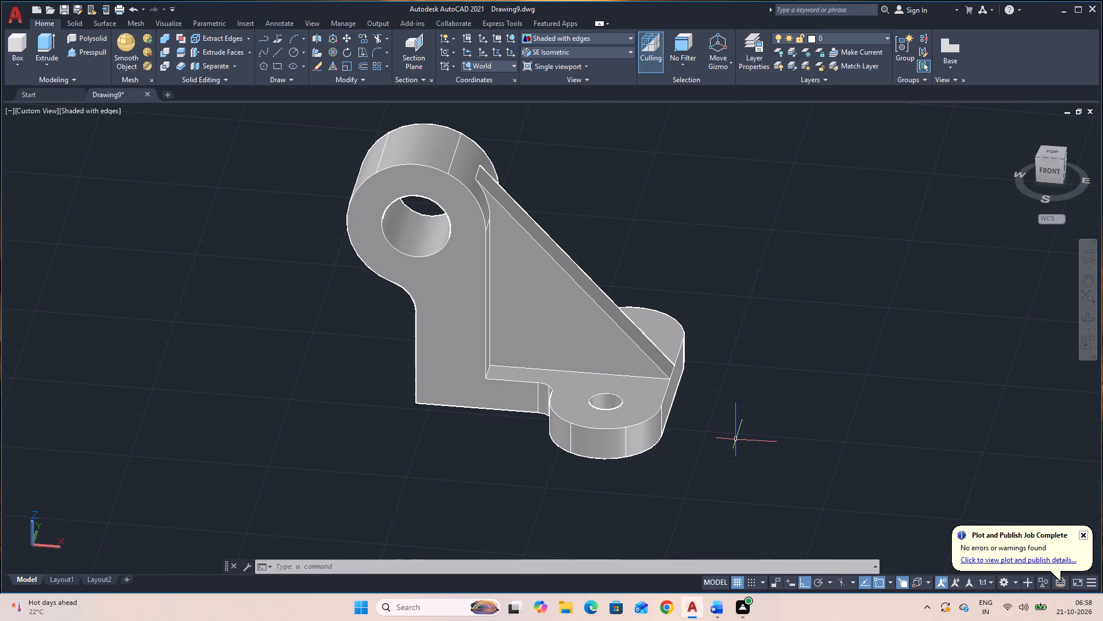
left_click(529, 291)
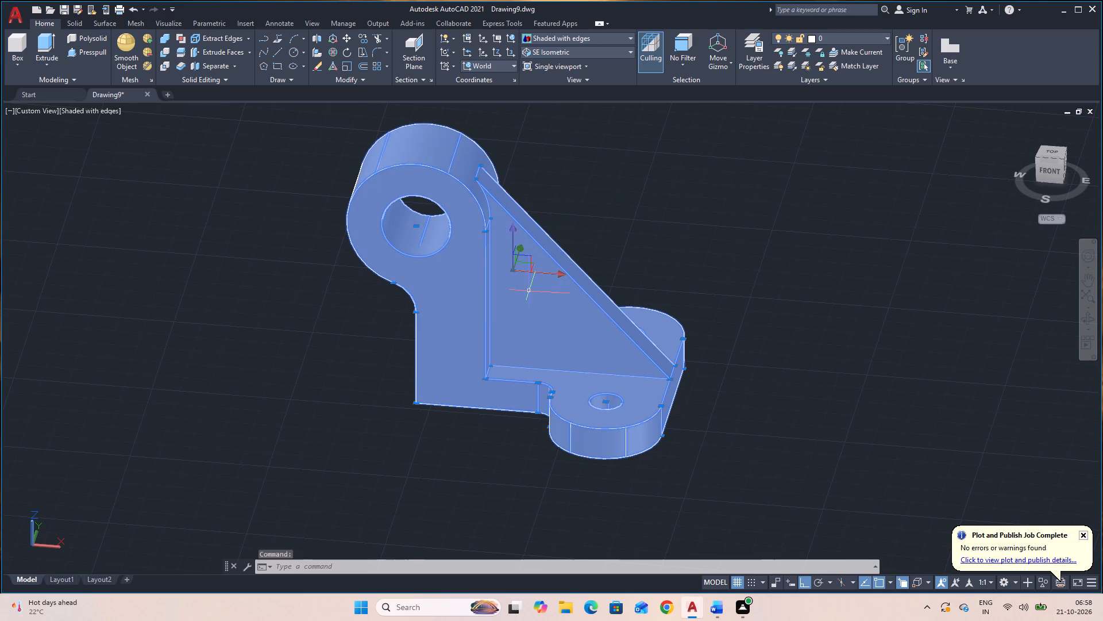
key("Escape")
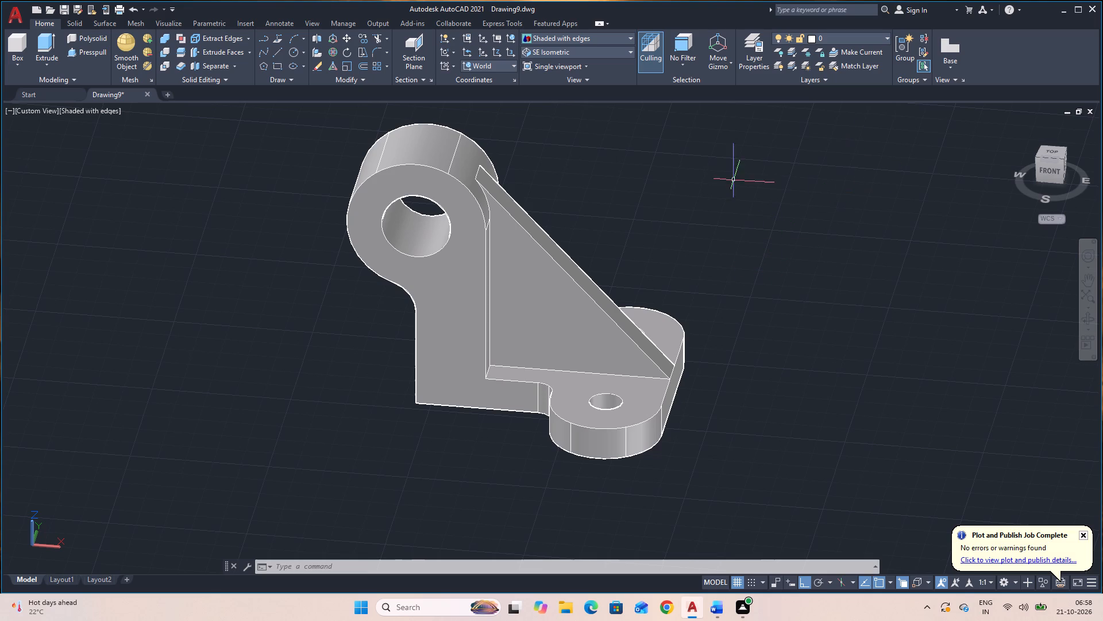
Save the drawing in the Documents folder under the name 39 3DM.
key("ctrl+s")
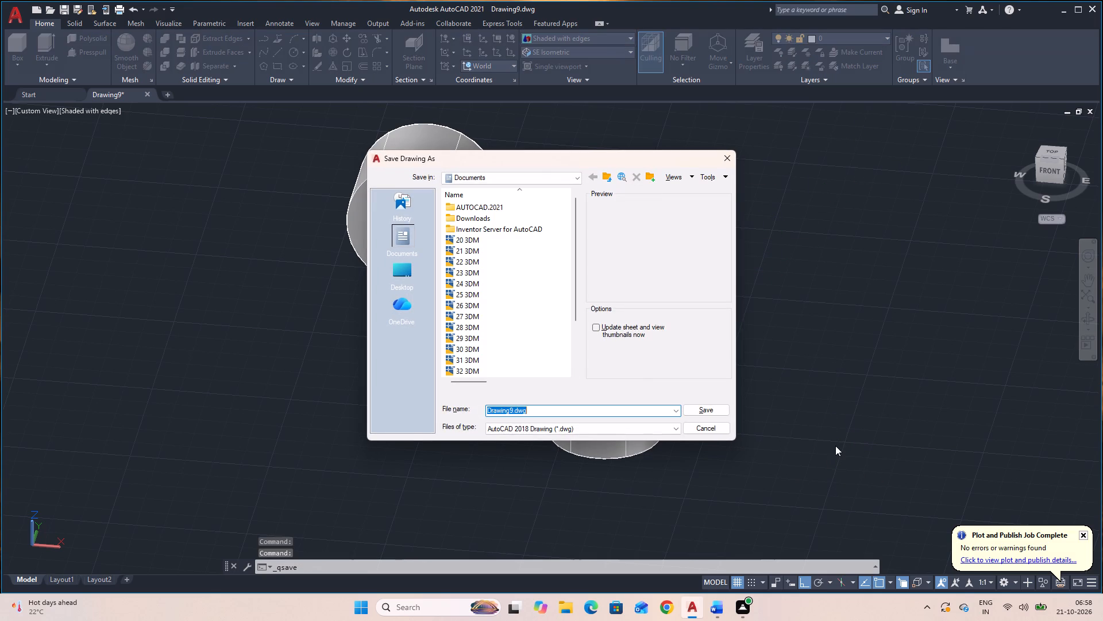
type("39")
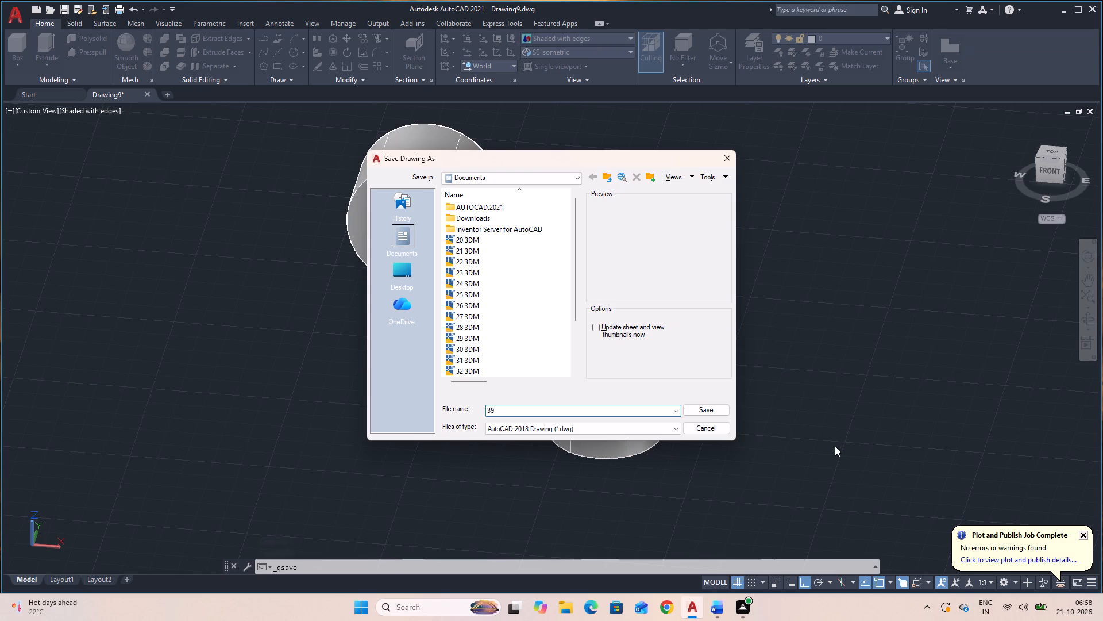
key("space")
type("3DM")
key("Return")
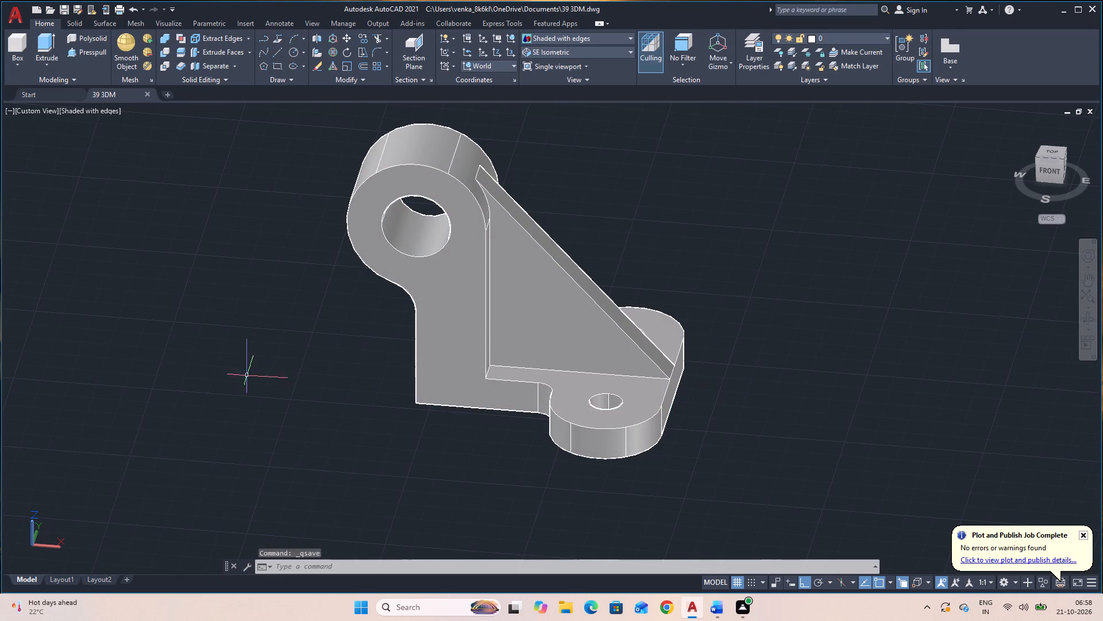
Delete the default viewport from the Layout1 sheet and dismiss the 3D display performance notification.
left_click(71, 582)
left_click(419, 435)
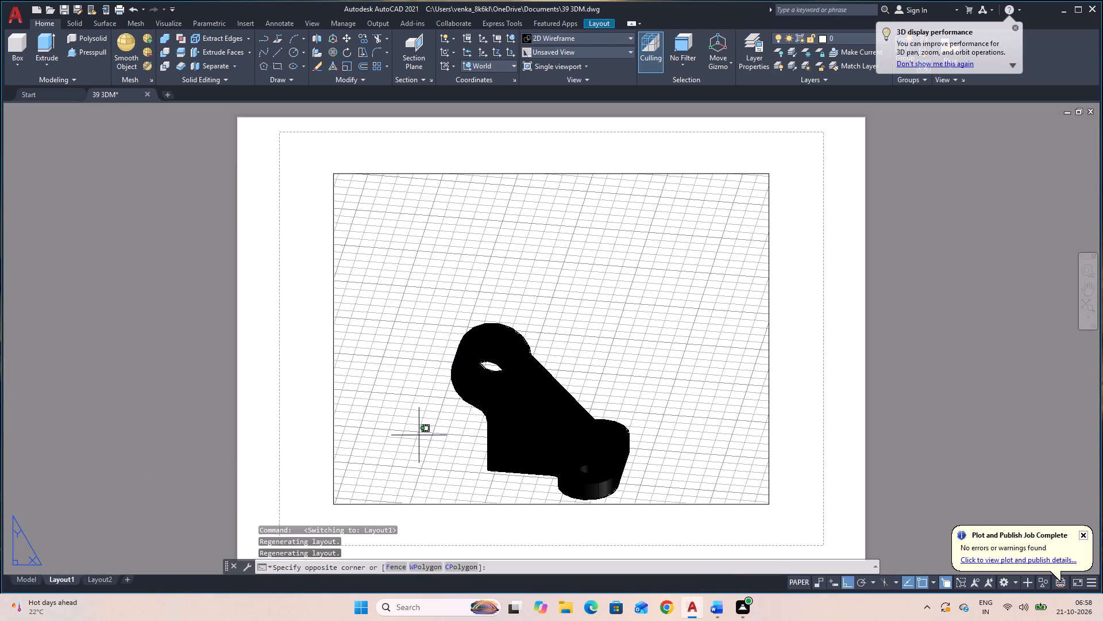
left_click(306, 434)
key("Delete")
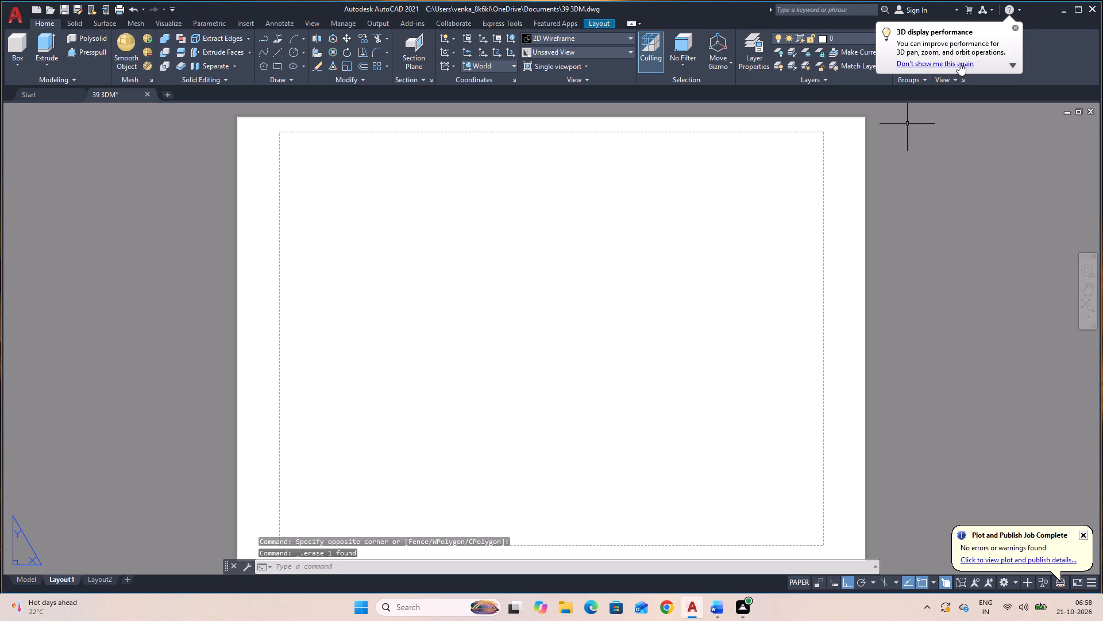
left_click(1019, 28)
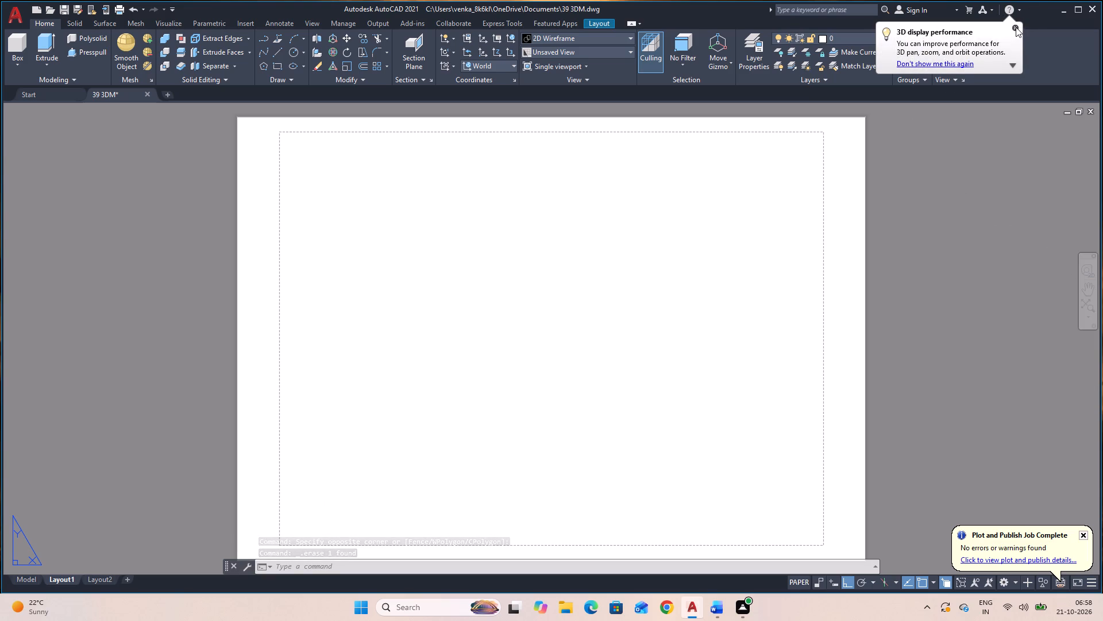
left_click(1016, 27)
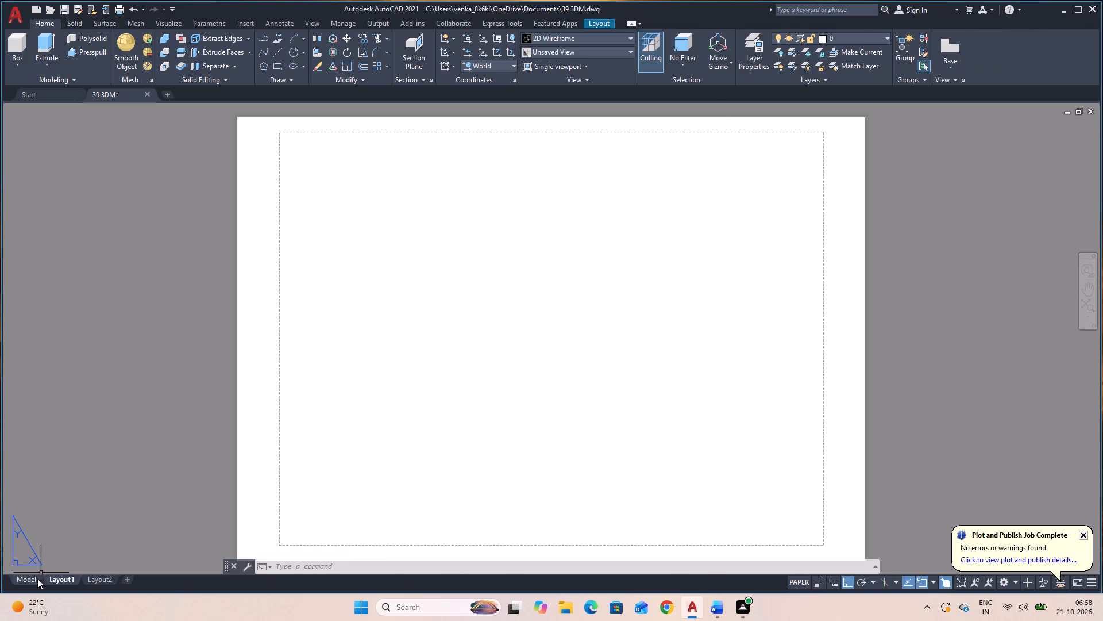
Create a 1:2 base view of the bracket solid from model space in the upper-right corner of the Layout1 sheet.
left_click(30, 578)
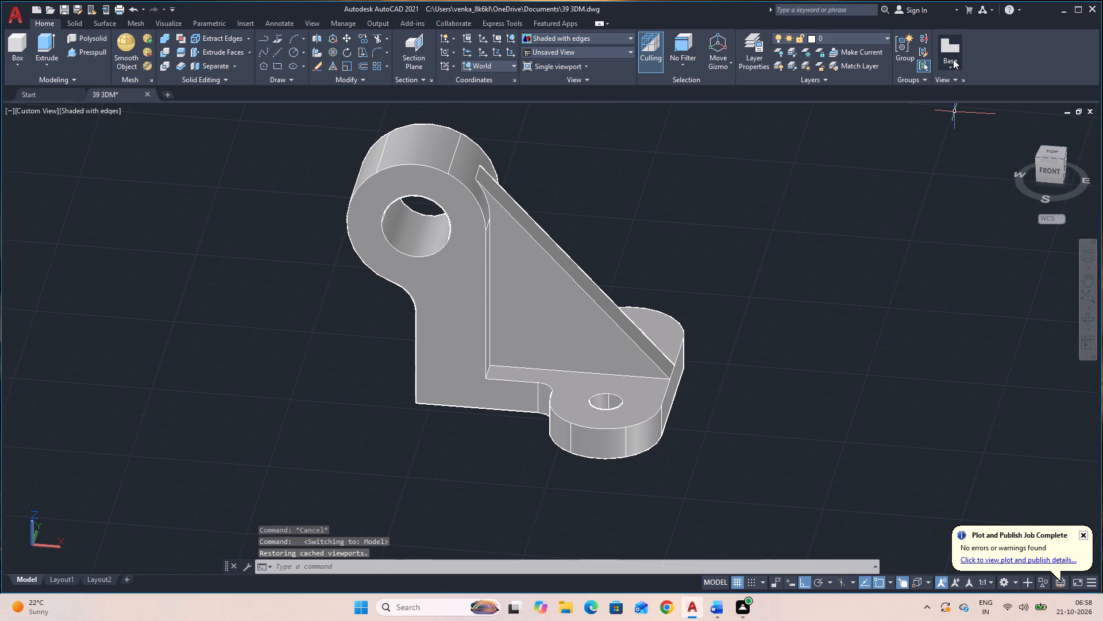
left_click(953, 59)
left_click(965, 75)
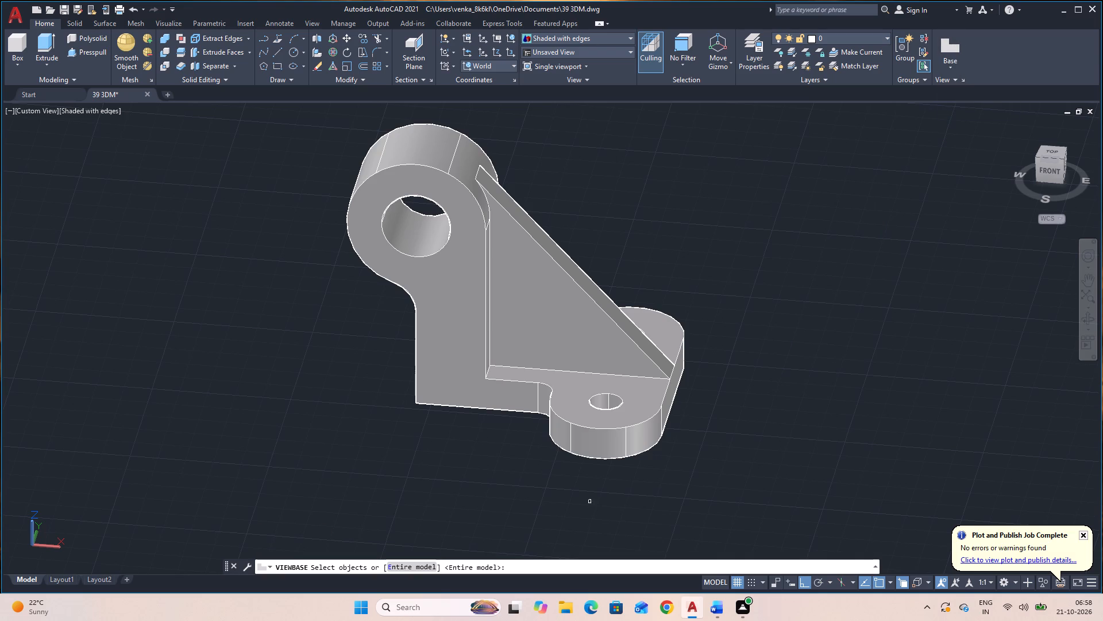
left_click(585, 405)
key("Return")
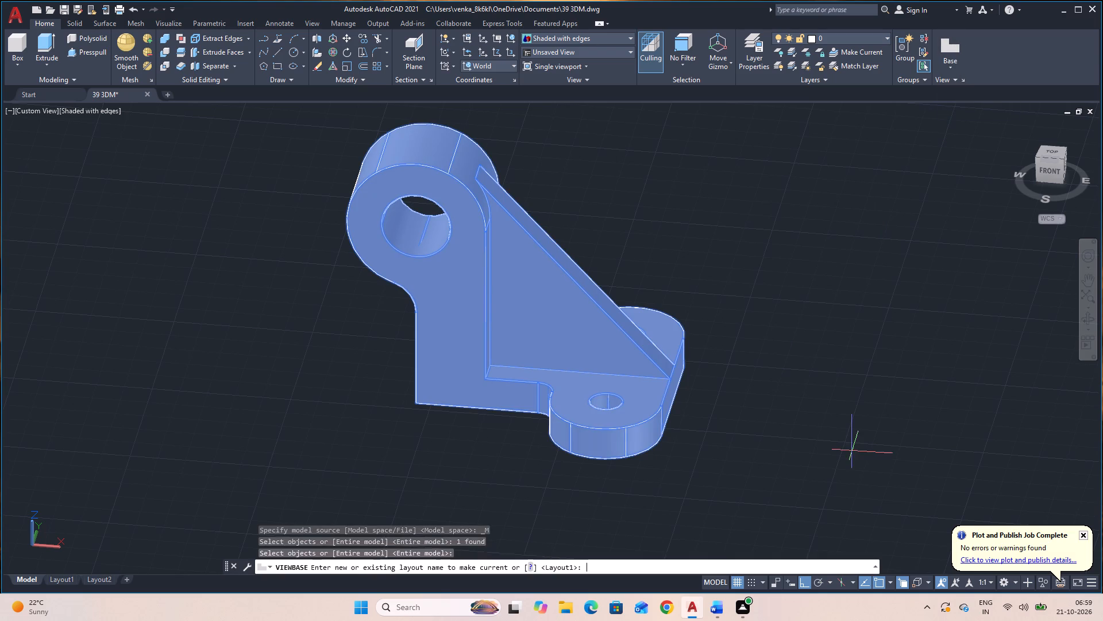
key("Return")
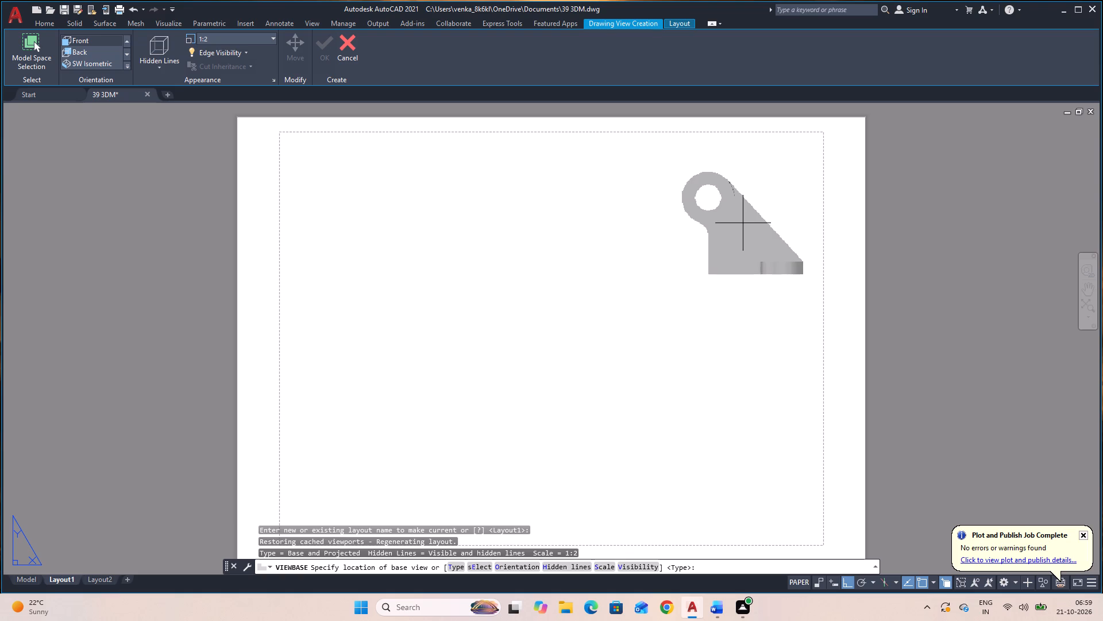
left_click(739, 218)
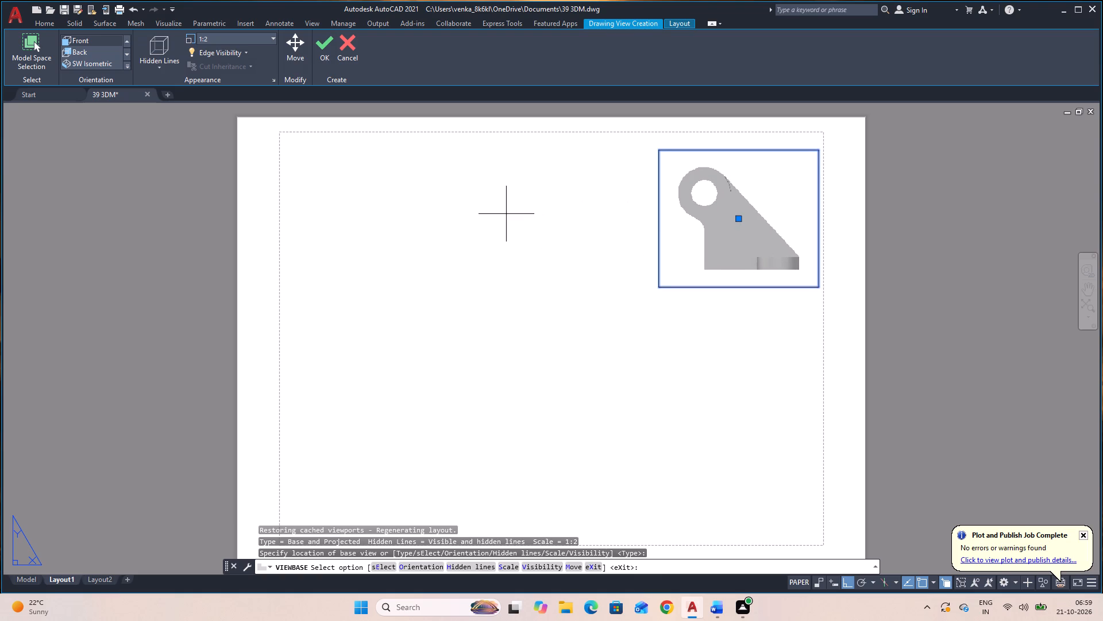
key("space")
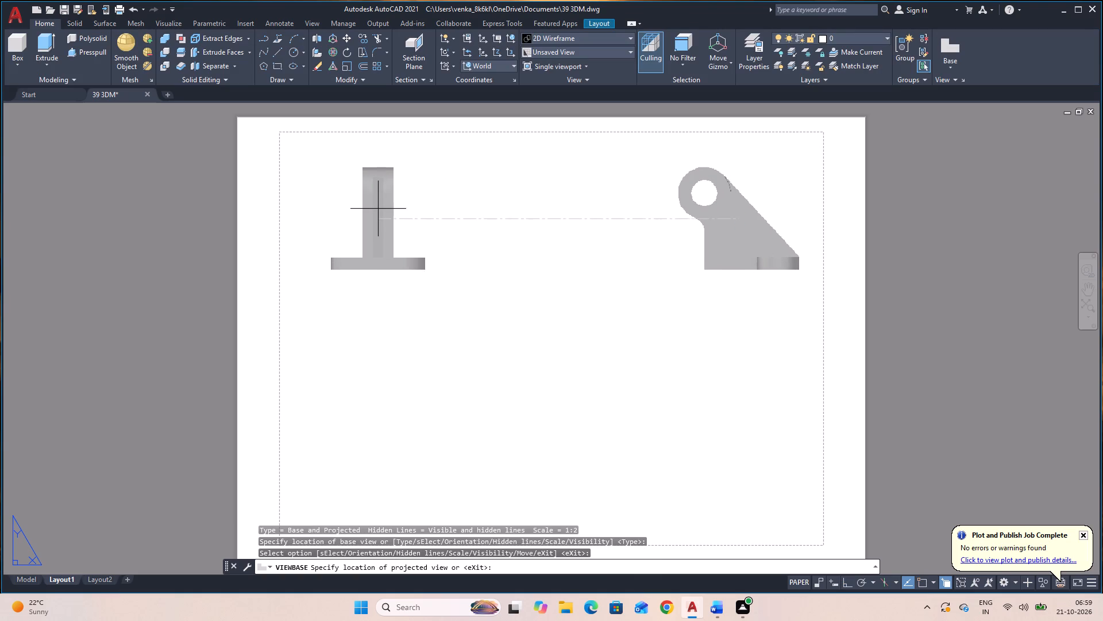
Project a side view left of the base view, an isometric view at the sheet's lower left, and a plan view below the base view.
left_click(390, 220)
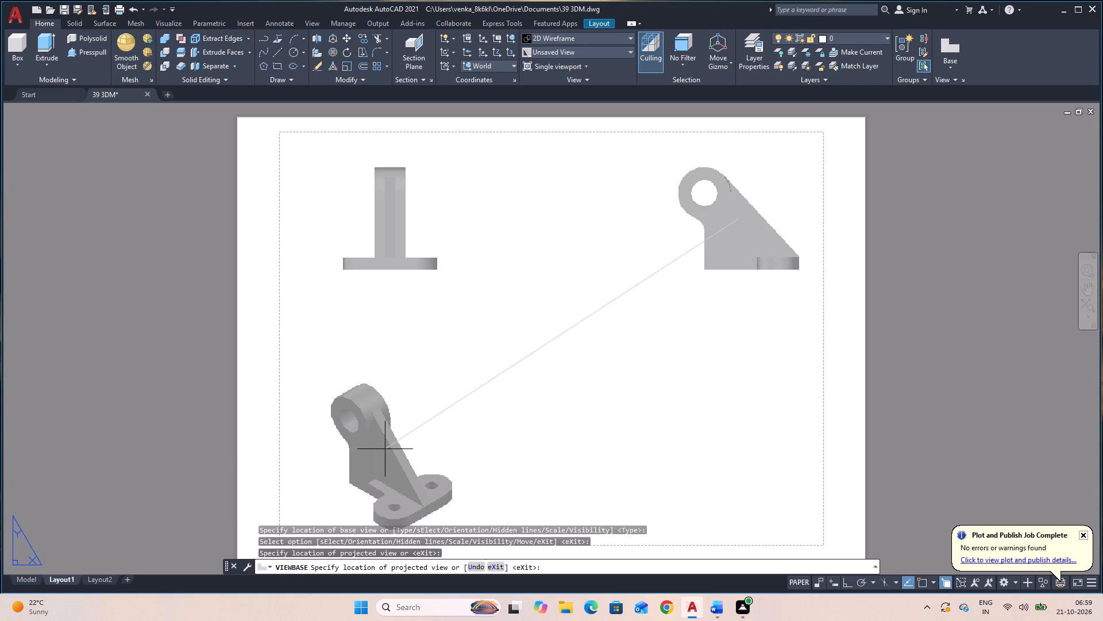
left_click(385, 449)
left_click(687, 447)
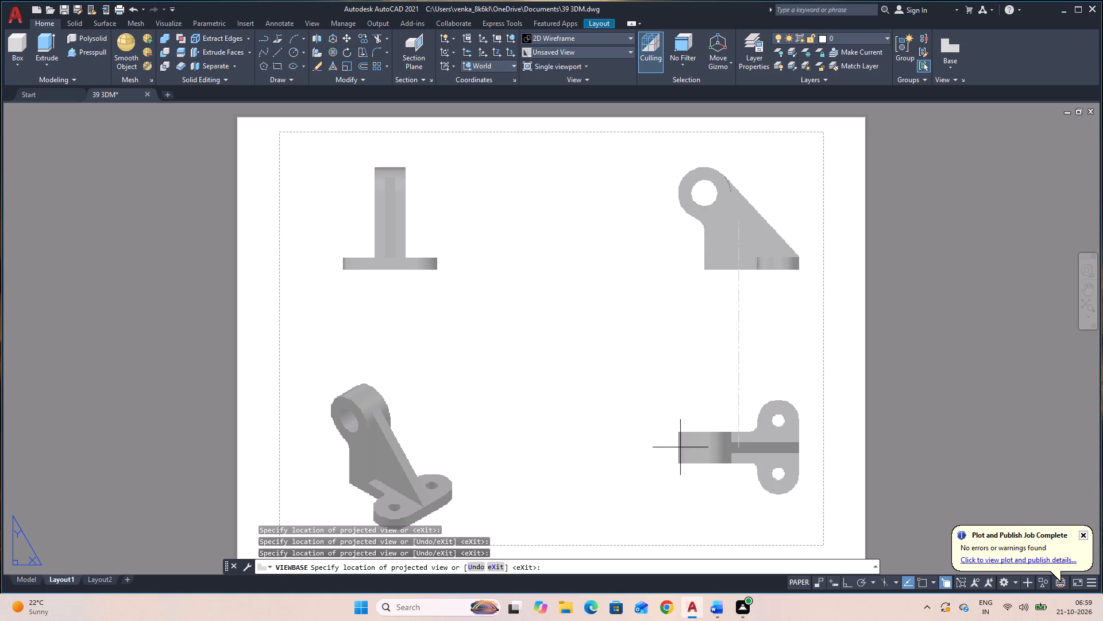
key("Return")
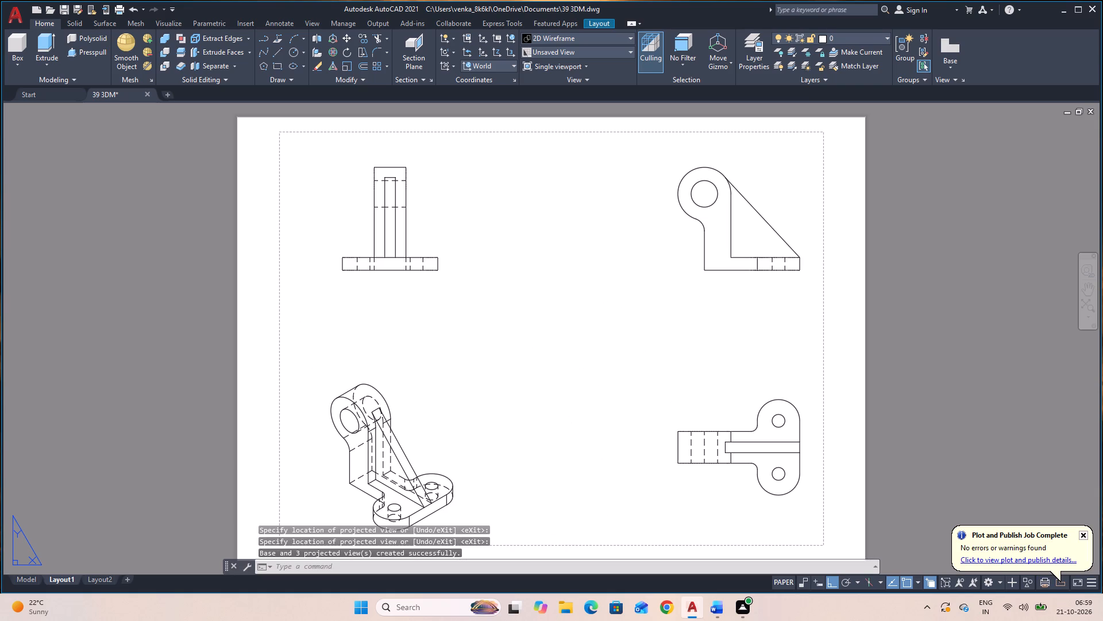
Set the isometric view's display style to Shaded with visible lines.
double_click(378, 454)
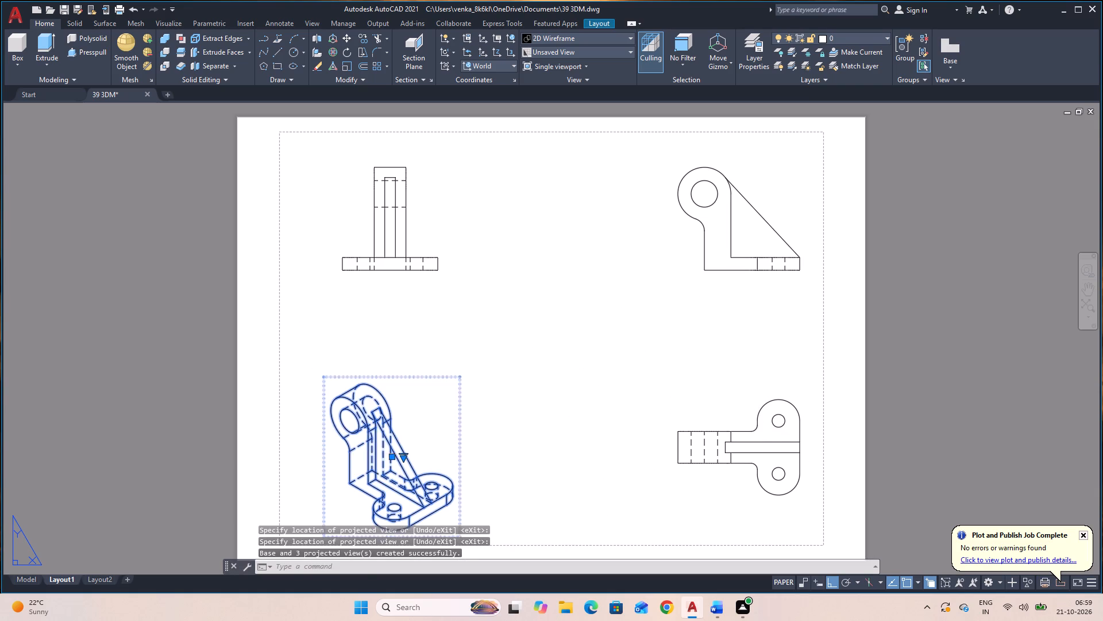
left_click(81, 56)
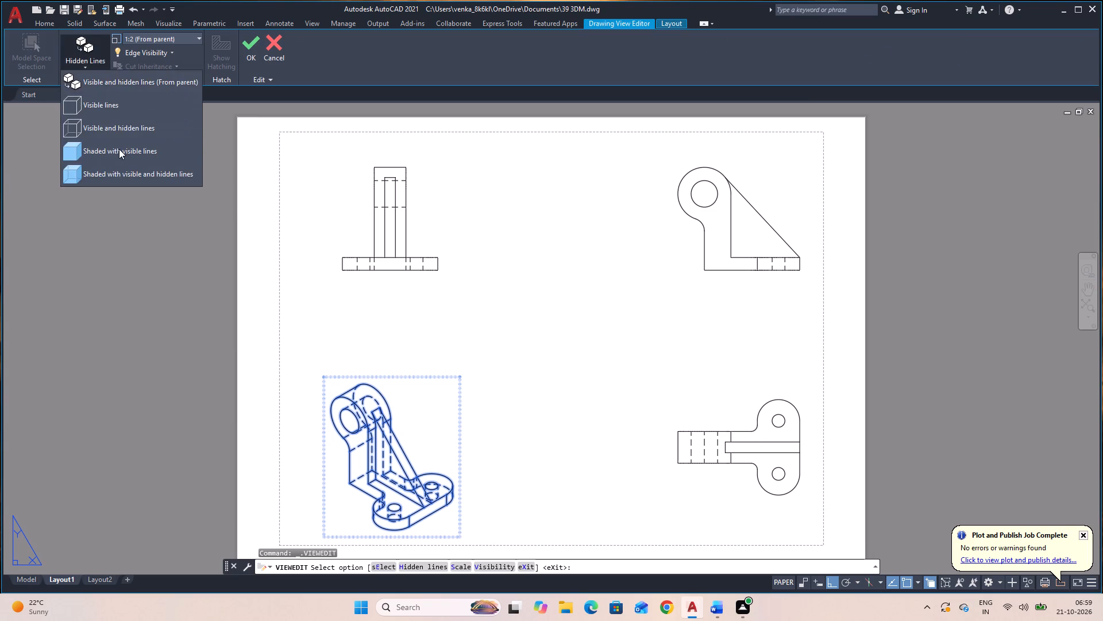
left_click(119, 149)
key("Escape")
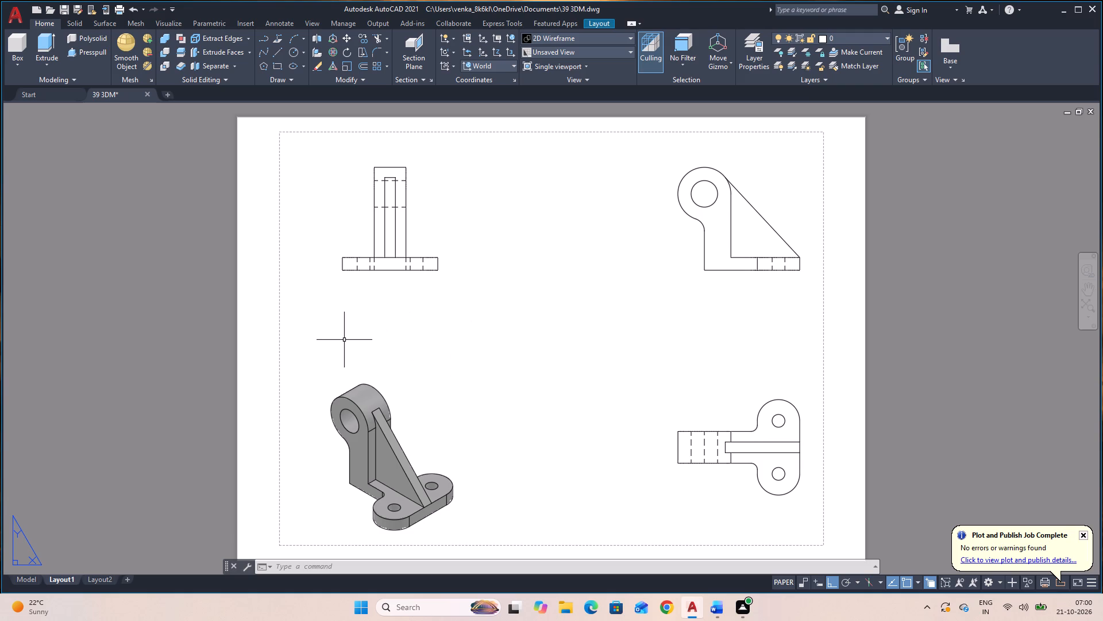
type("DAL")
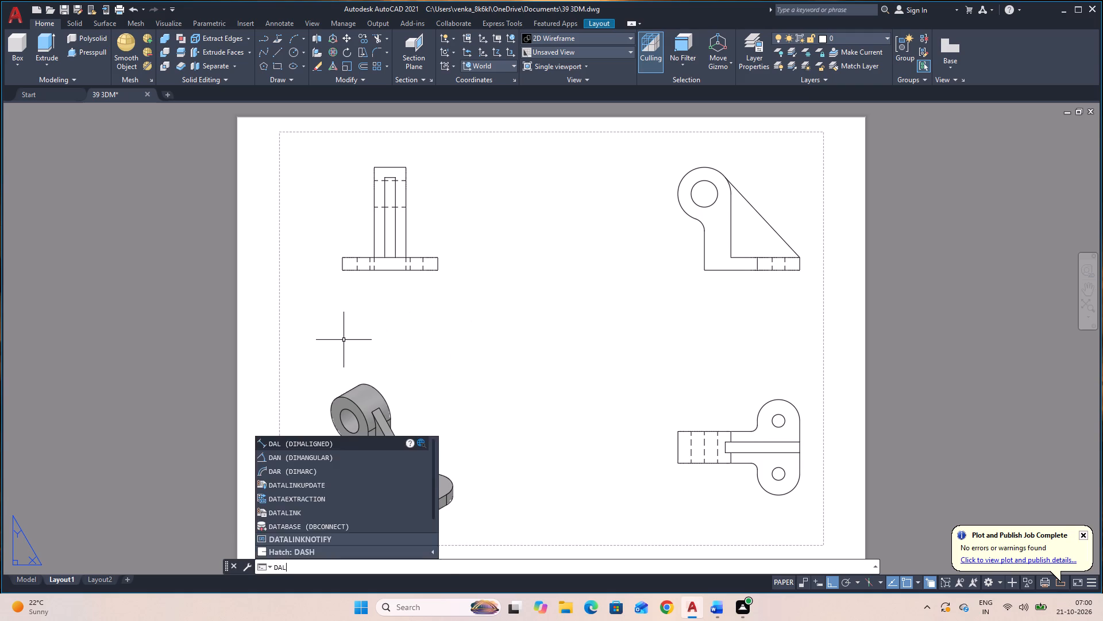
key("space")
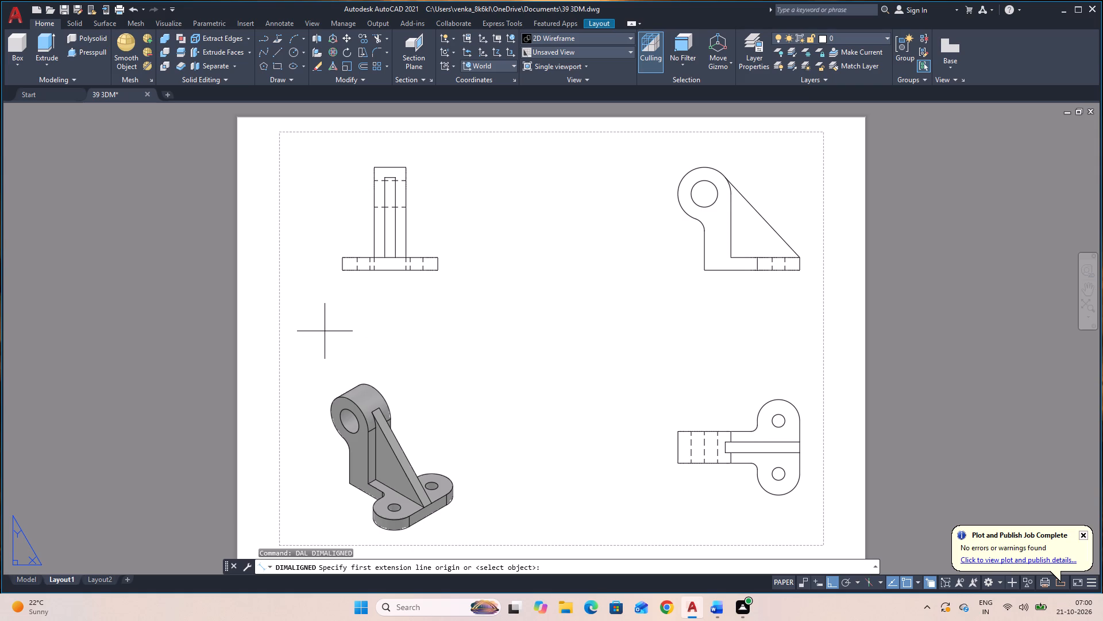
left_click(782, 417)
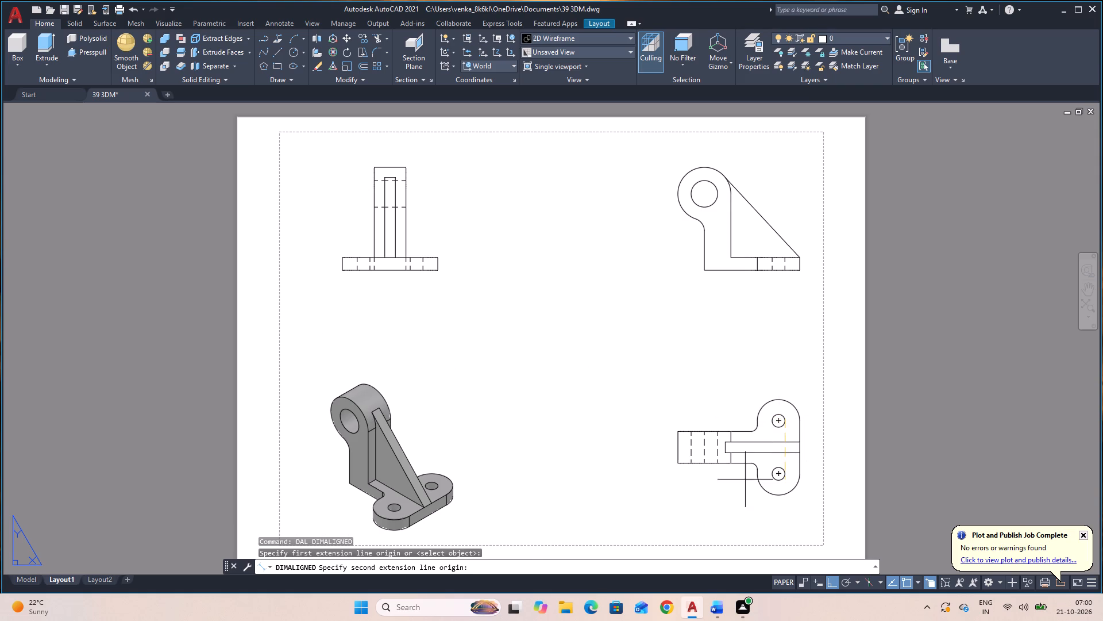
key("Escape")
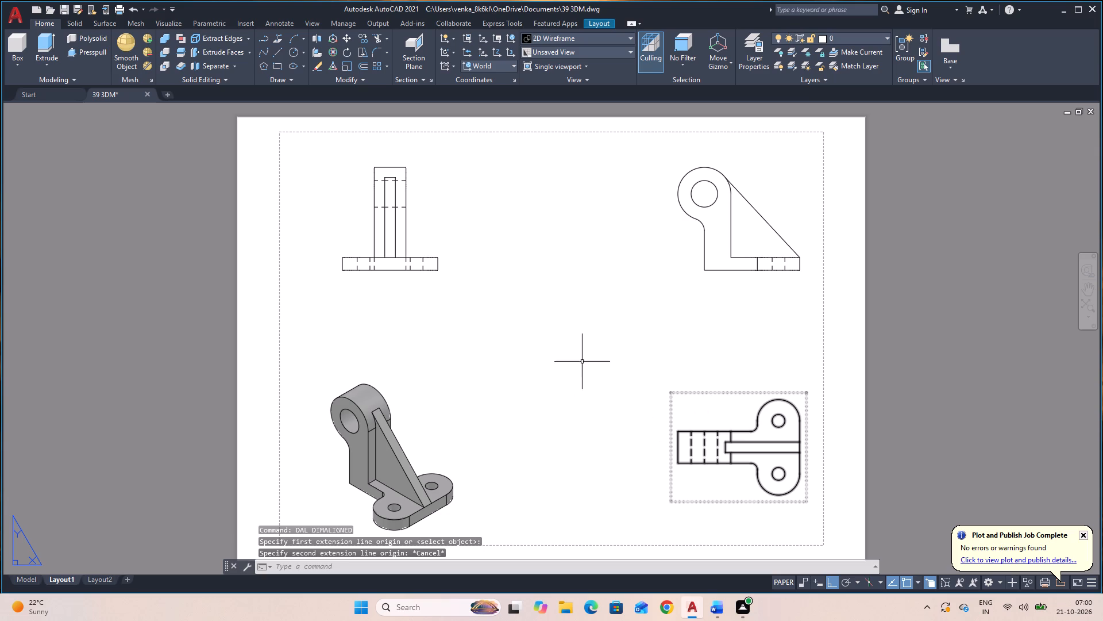
Add an aligned dimension between the centres of the two plate holes, placed just outside the plan view's plate end.
key("space")
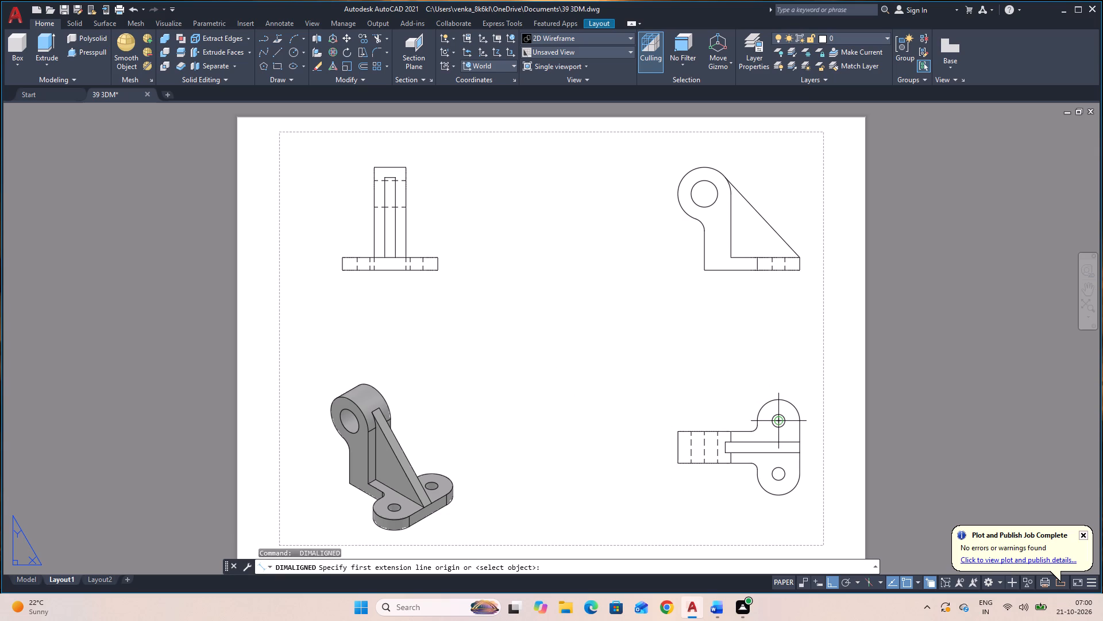
left_click(782, 421)
left_click(781, 474)
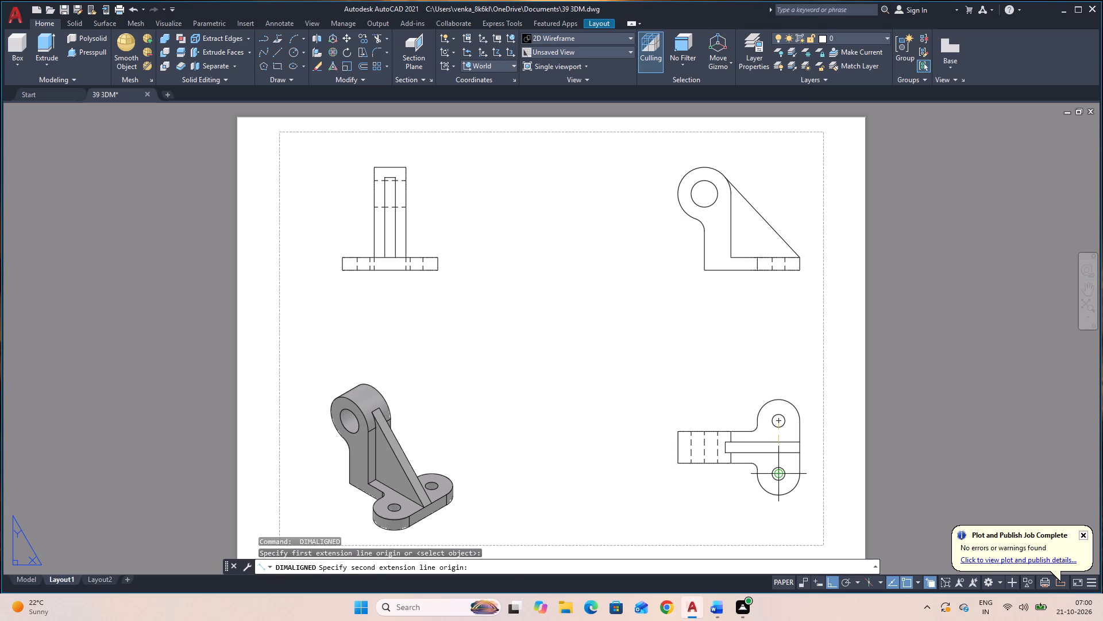
left_click(812, 470)
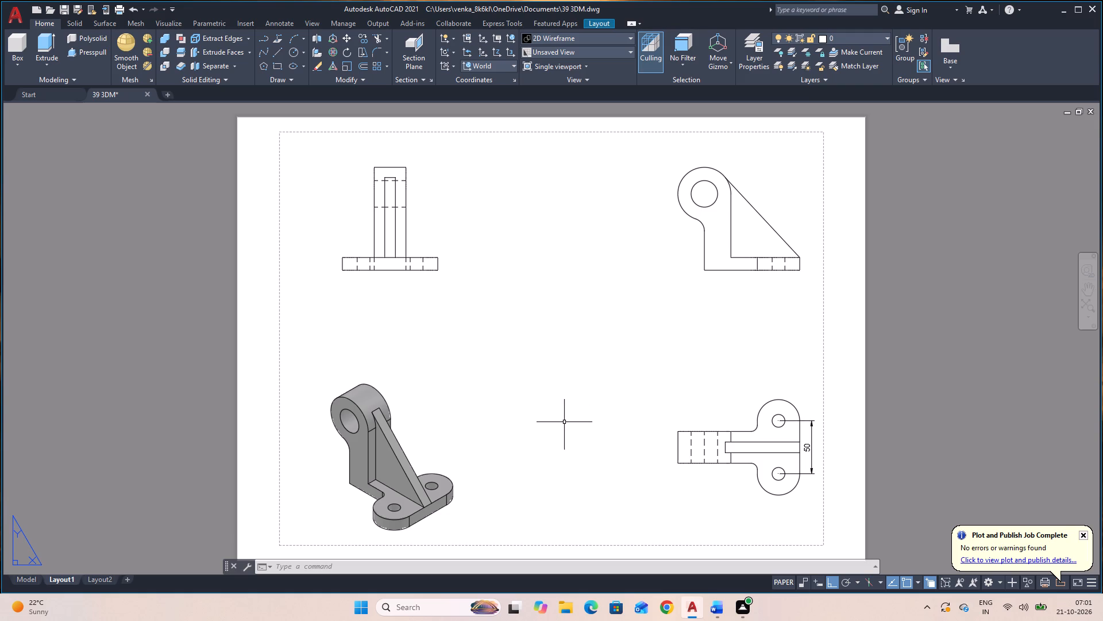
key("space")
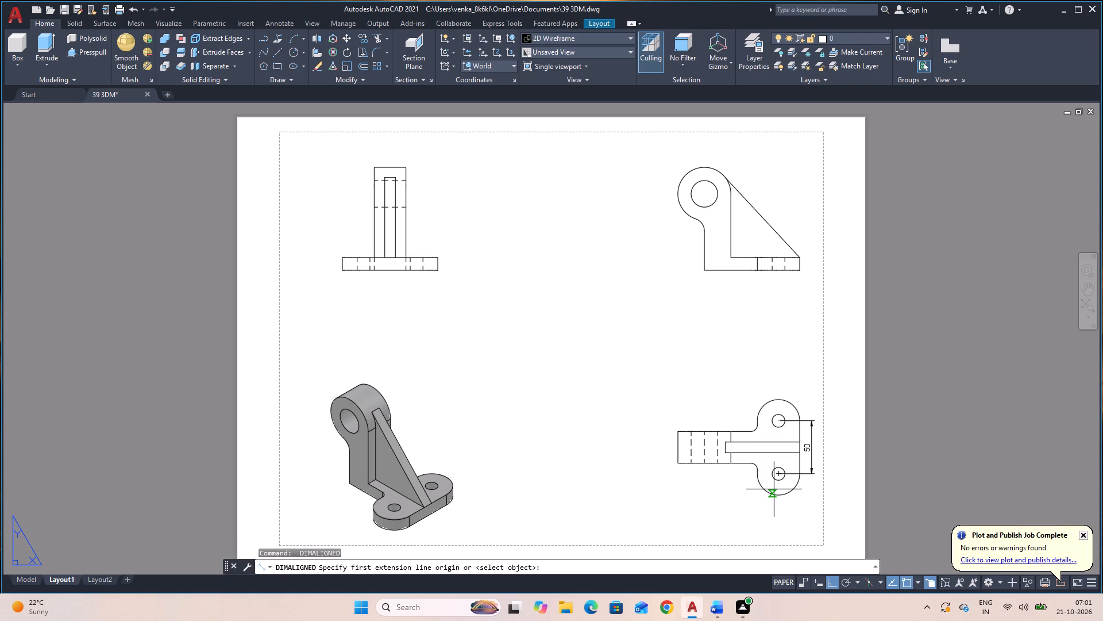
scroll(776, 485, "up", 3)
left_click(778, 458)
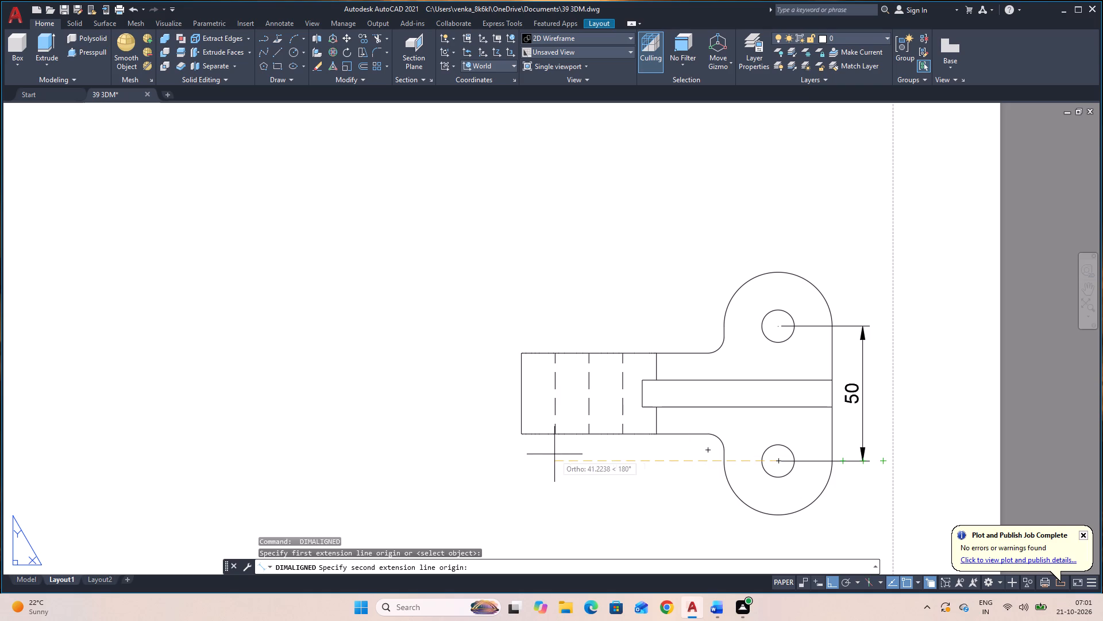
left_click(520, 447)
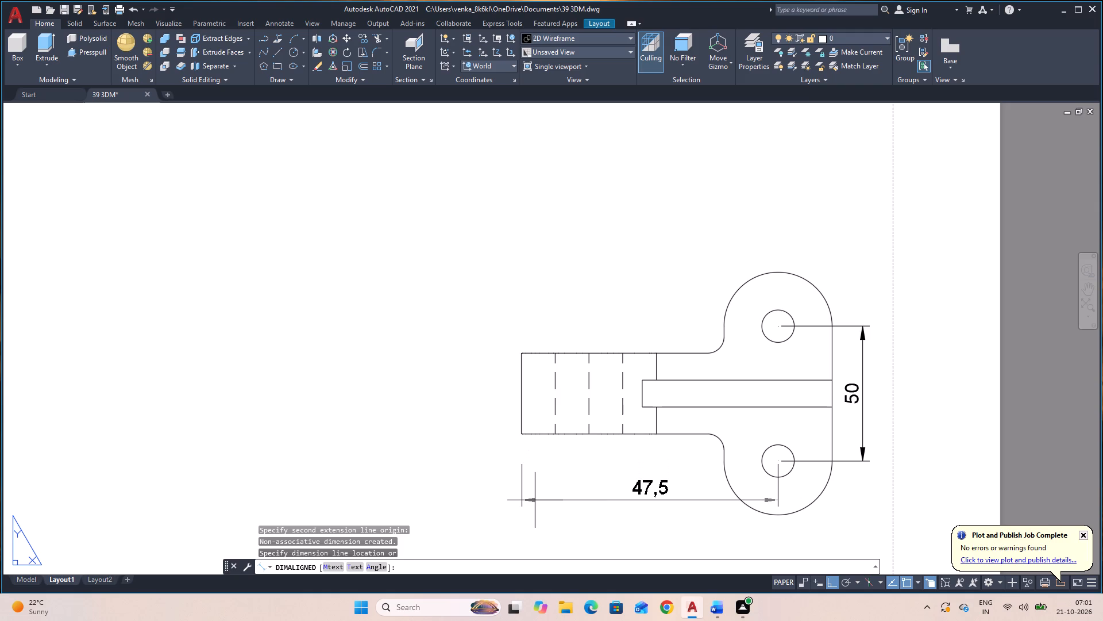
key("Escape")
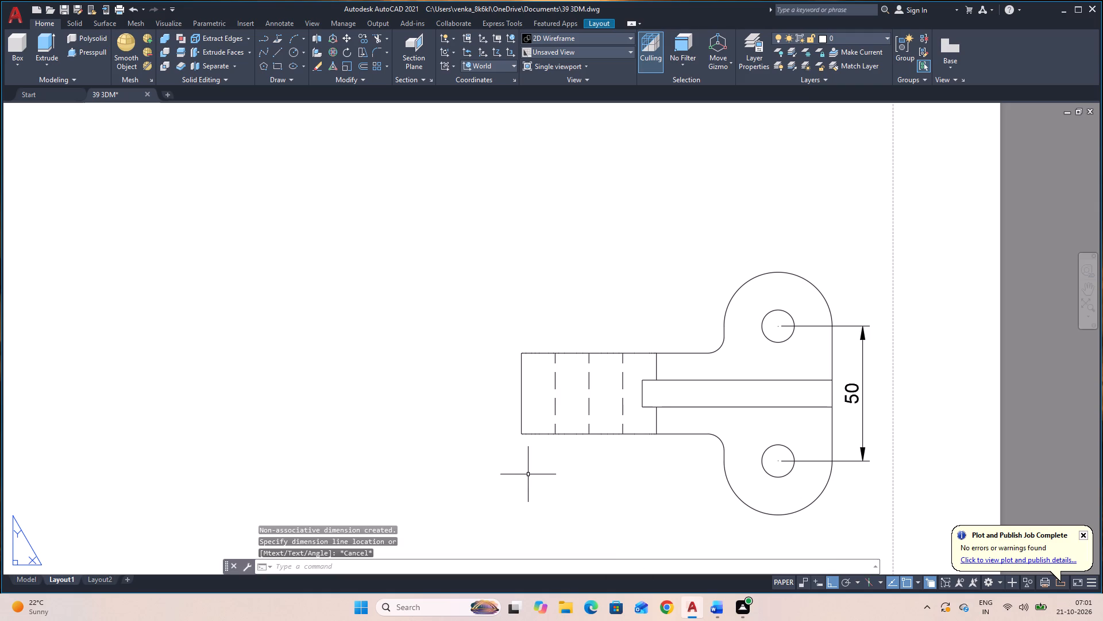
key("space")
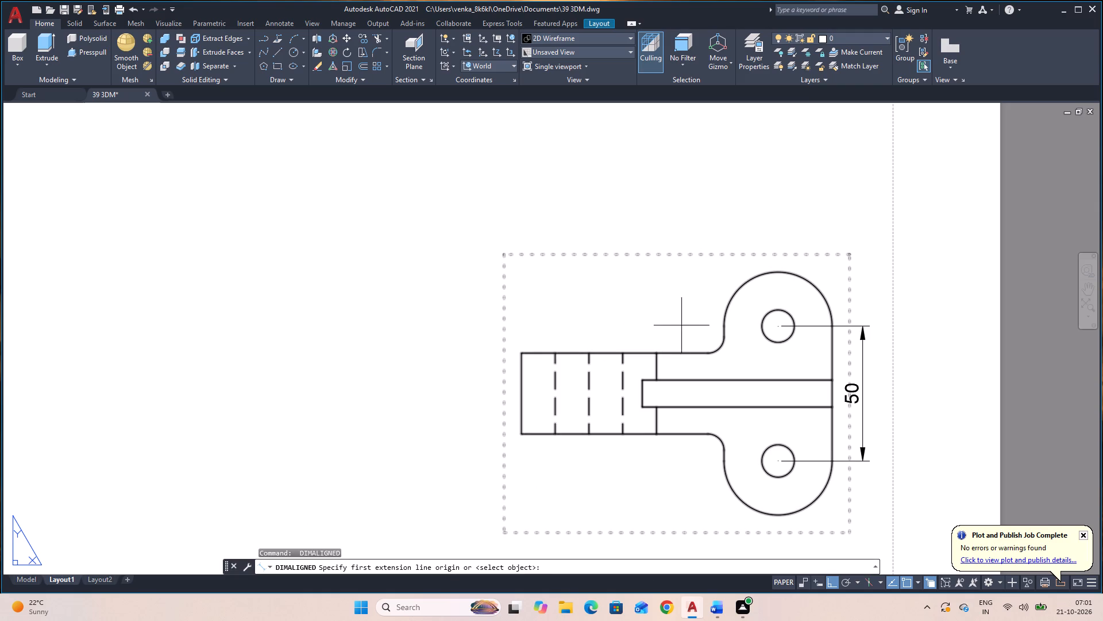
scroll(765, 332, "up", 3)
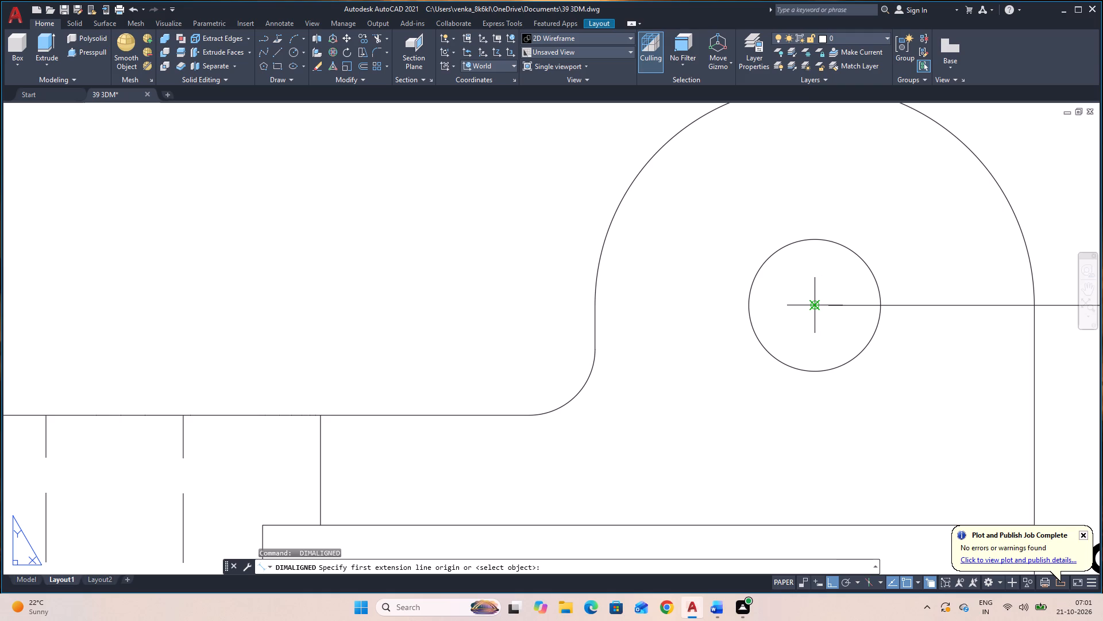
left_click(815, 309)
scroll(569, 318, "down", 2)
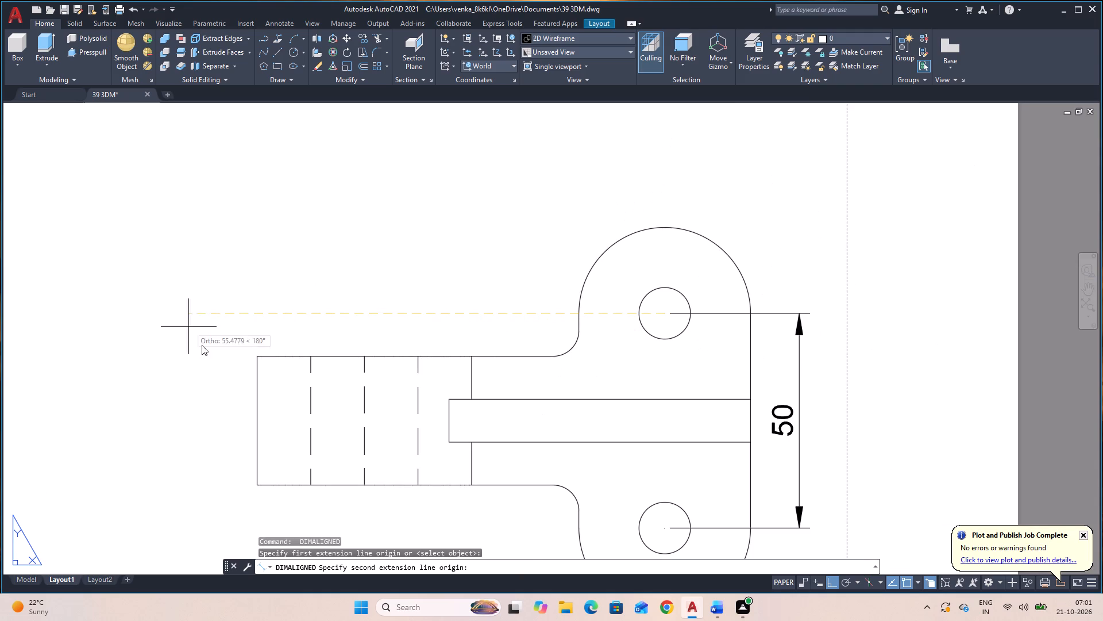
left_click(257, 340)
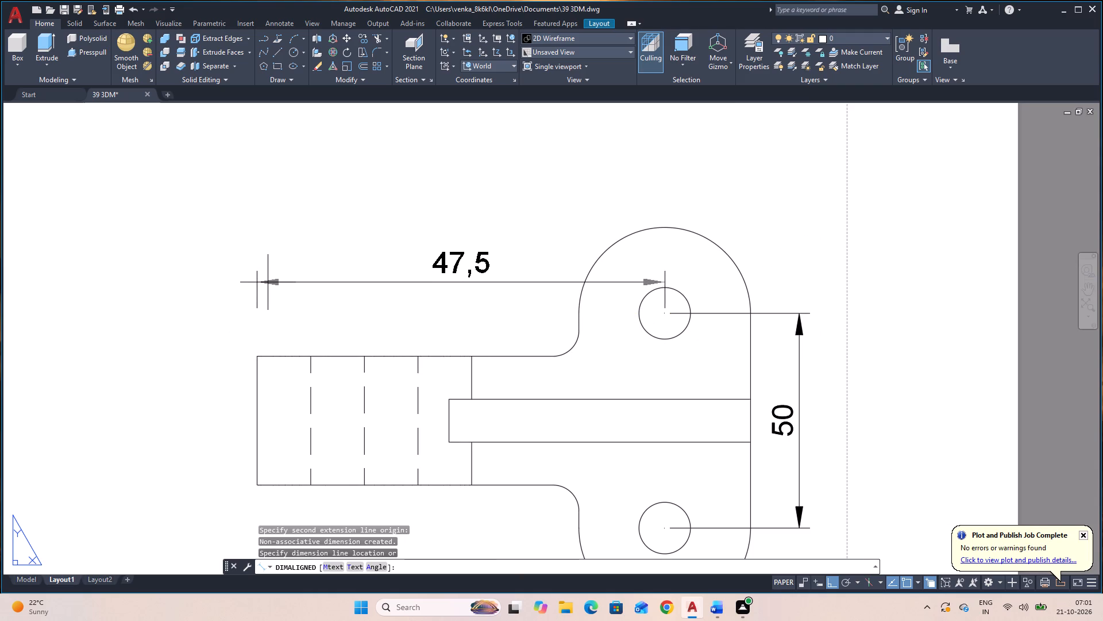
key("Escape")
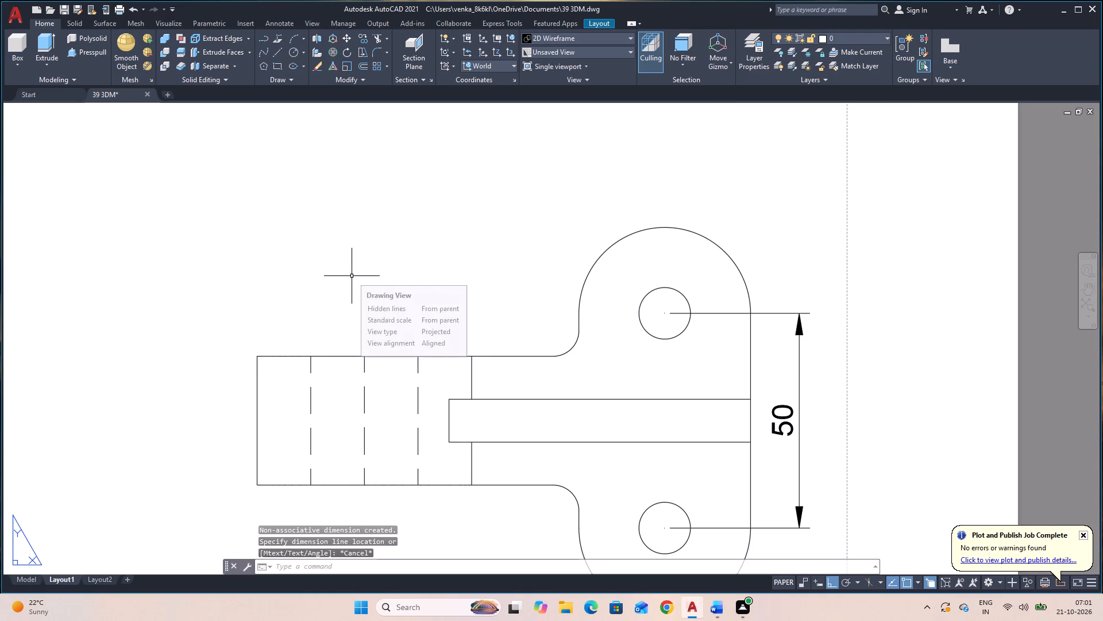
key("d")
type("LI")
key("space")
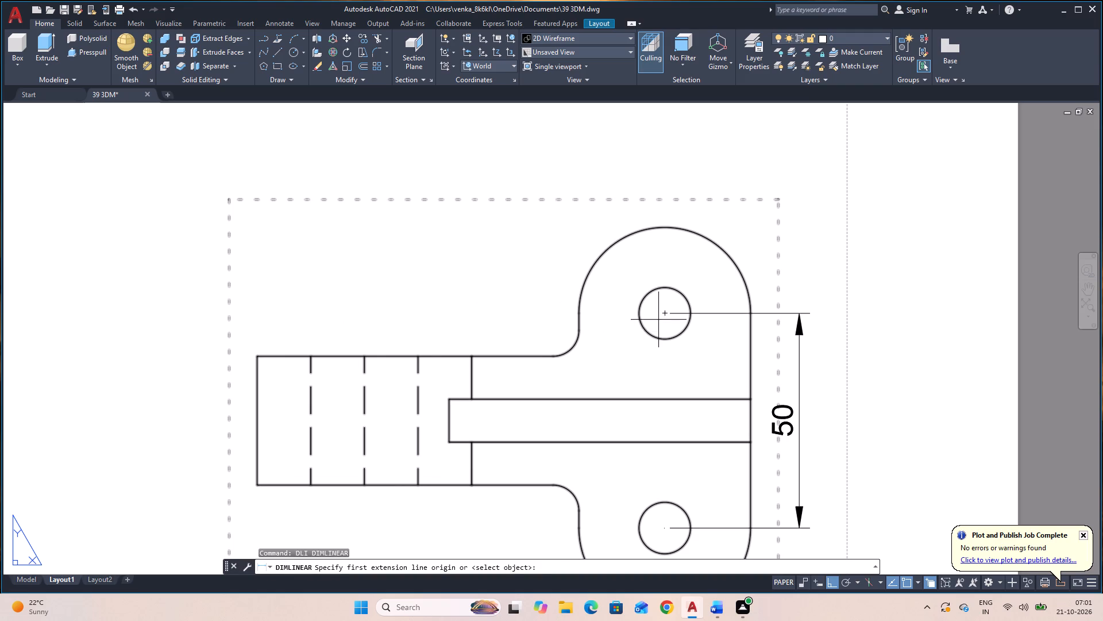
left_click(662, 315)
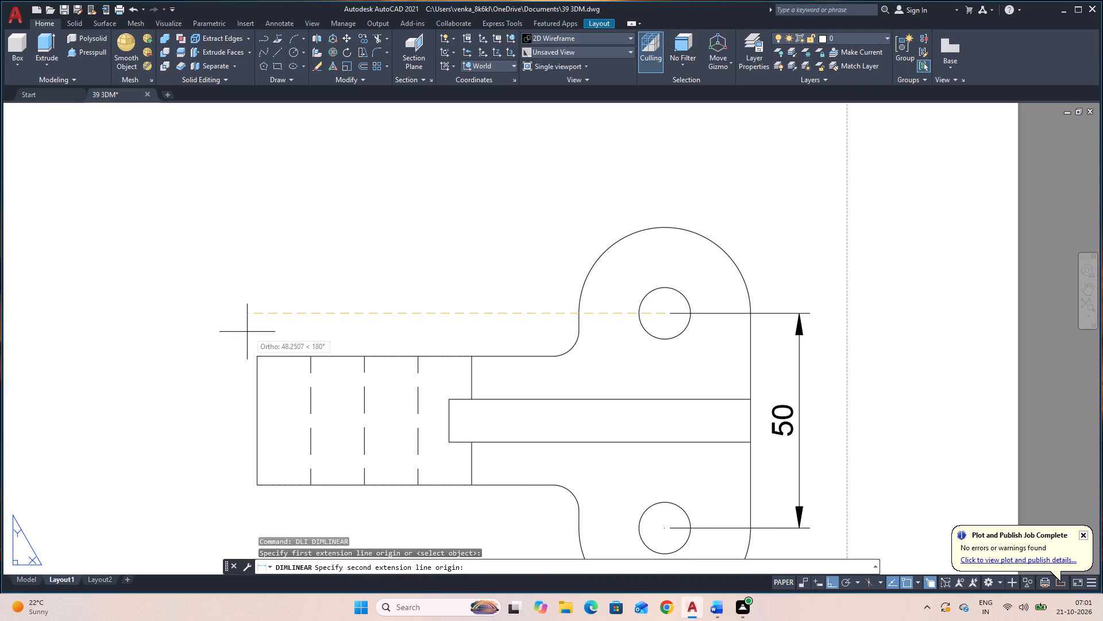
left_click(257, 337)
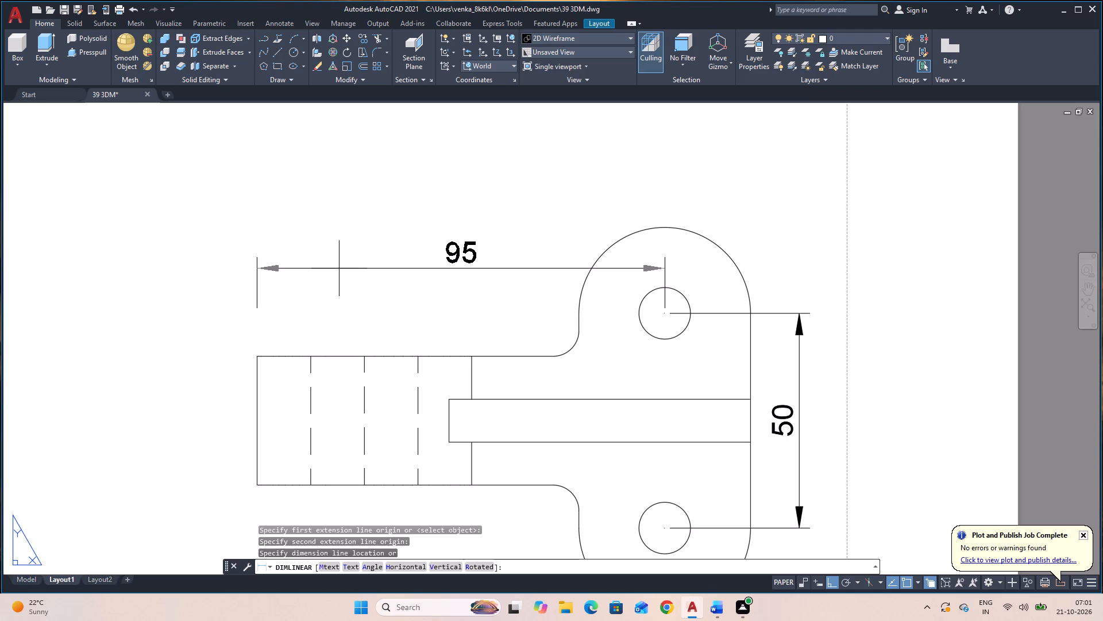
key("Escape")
Add a vertical linear dimension in the base view from the boss hole's centre to the bracket's bottom edge, placed outside the boss side.
scroll(339, 268, "down", 3)
scroll(334, 263, "up", 2)
scroll(337, 263, "down", 1)
scroll(221, 271, "down", 1)
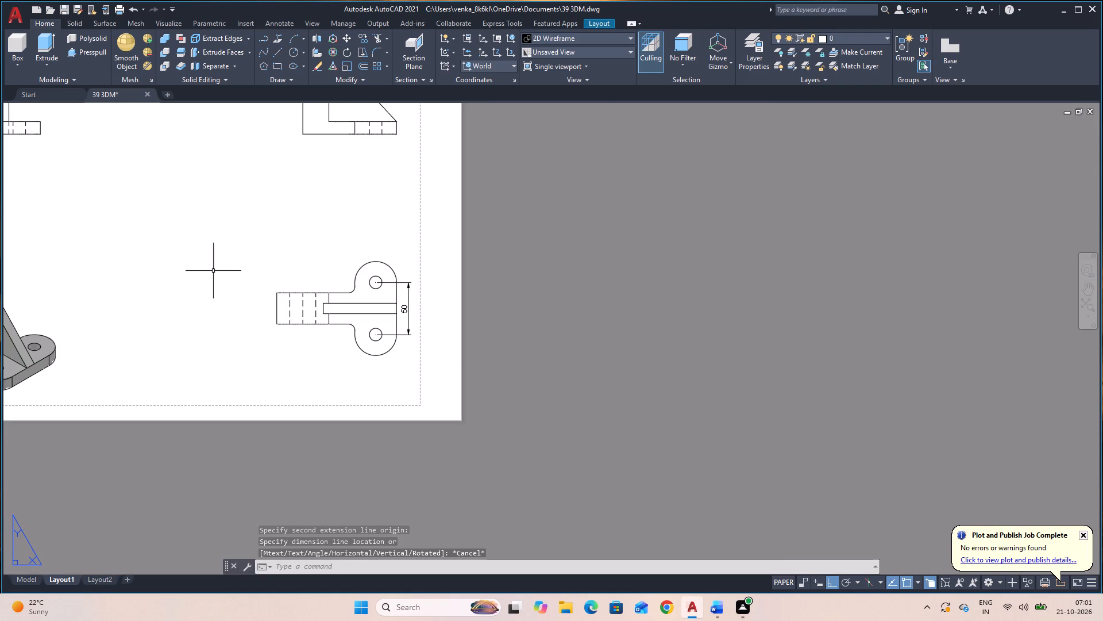
middle_click_drag(219, 277, 565, 412)
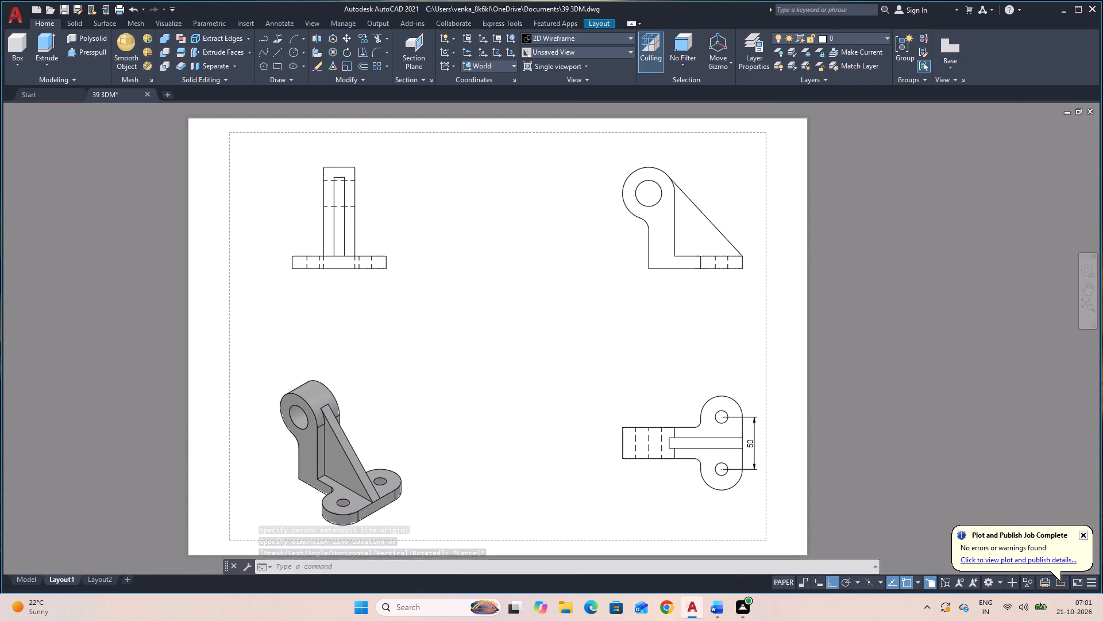
middle_click_drag(565, 412, 567, 412)
middle_click_drag(540, 397, 545, 382)
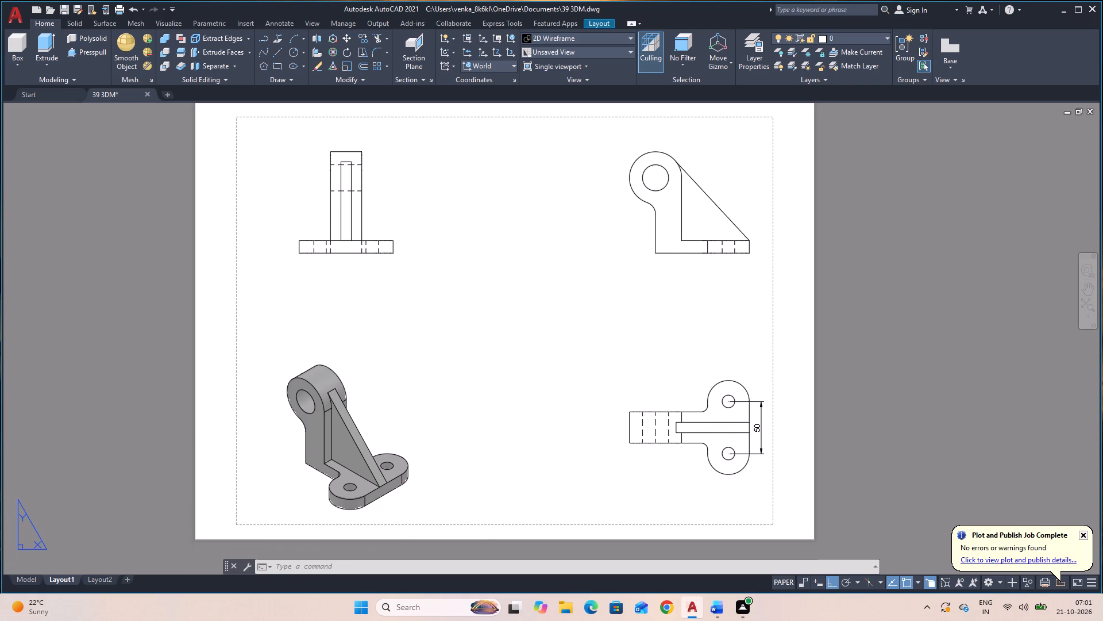
middle_click_drag(545, 382, 544, 381)
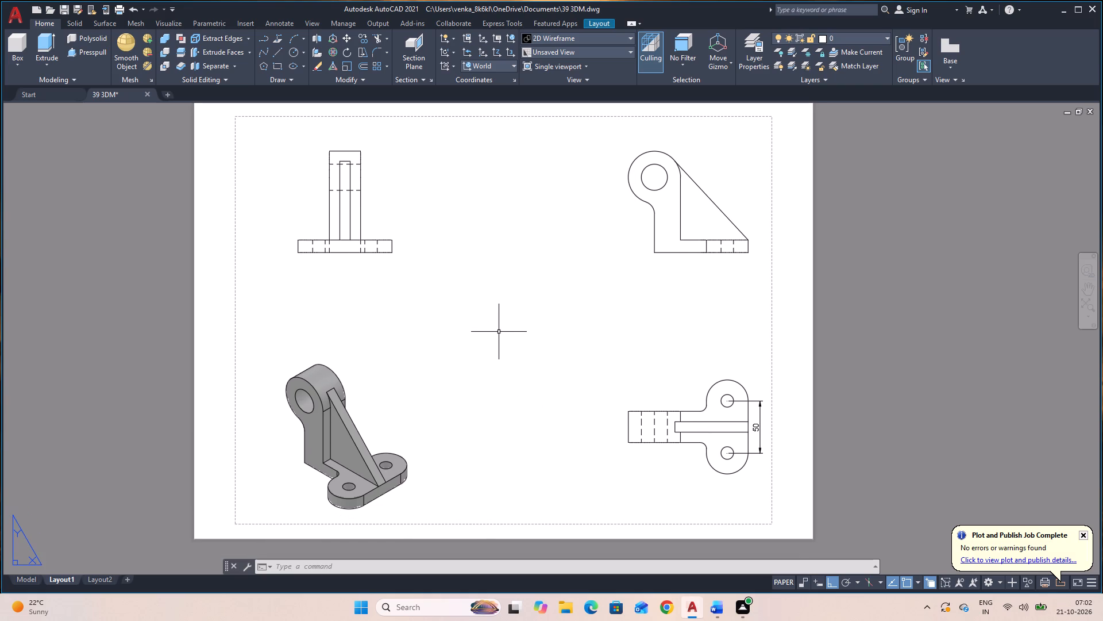
key("space")
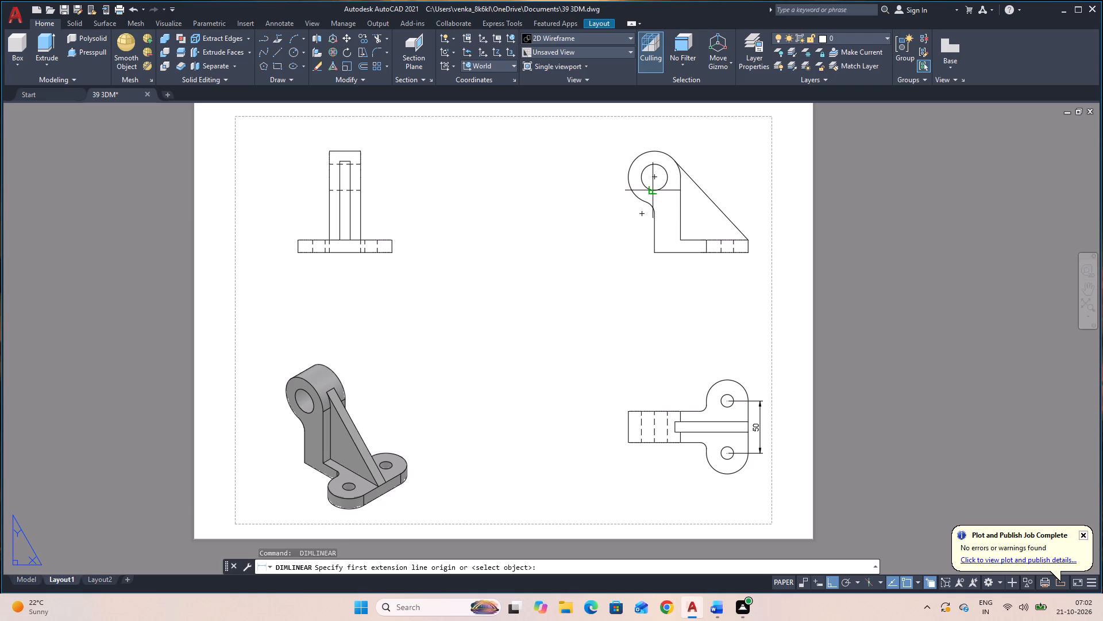
left_click(657, 177)
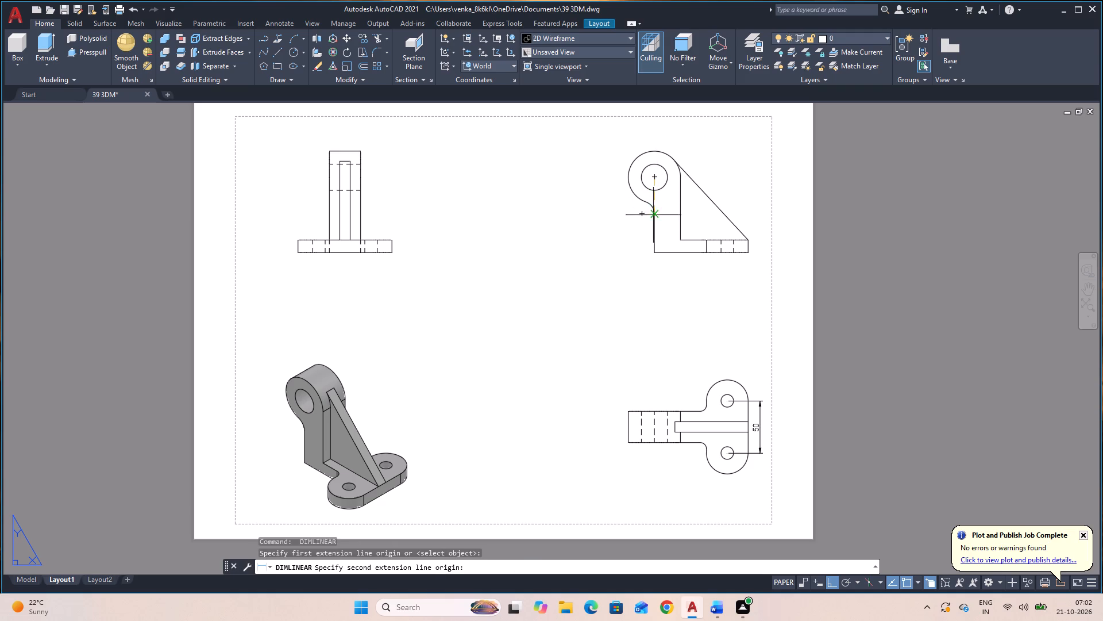
left_click(654, 249)
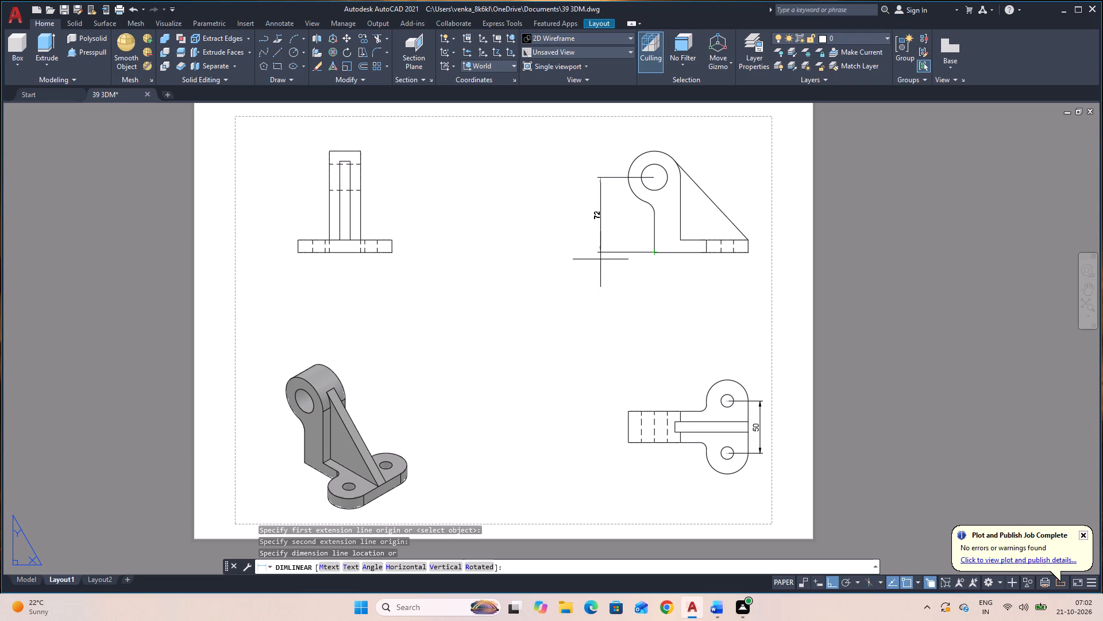
left_click(604, 255)
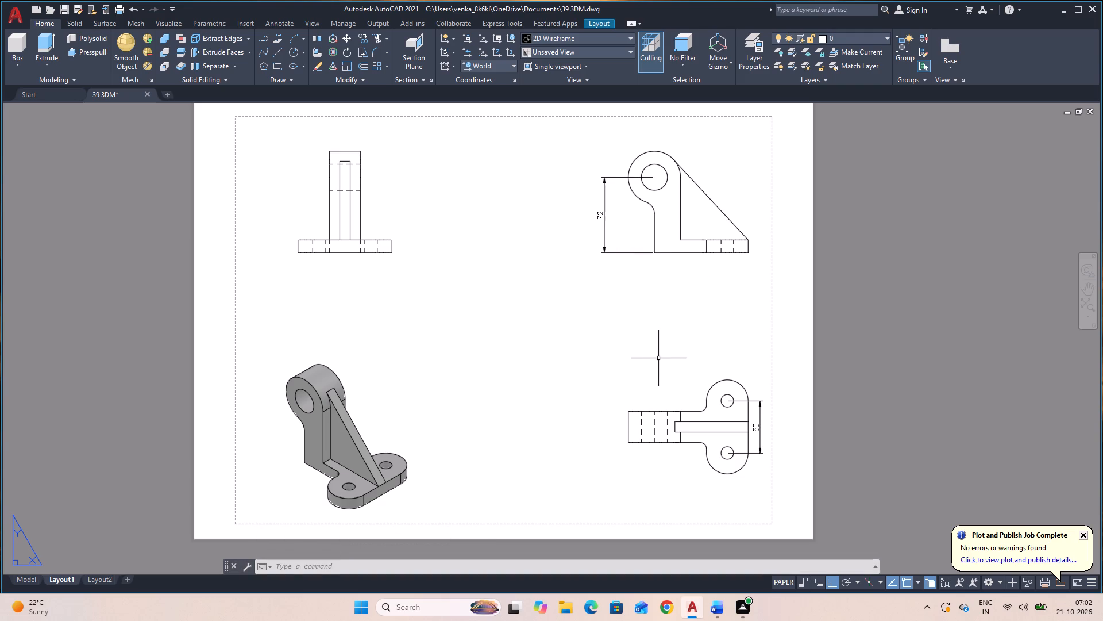
Add a horizontal linear dimension below the base view from the upright's outer bottom corner to the plate hole's centreline.
key("space")
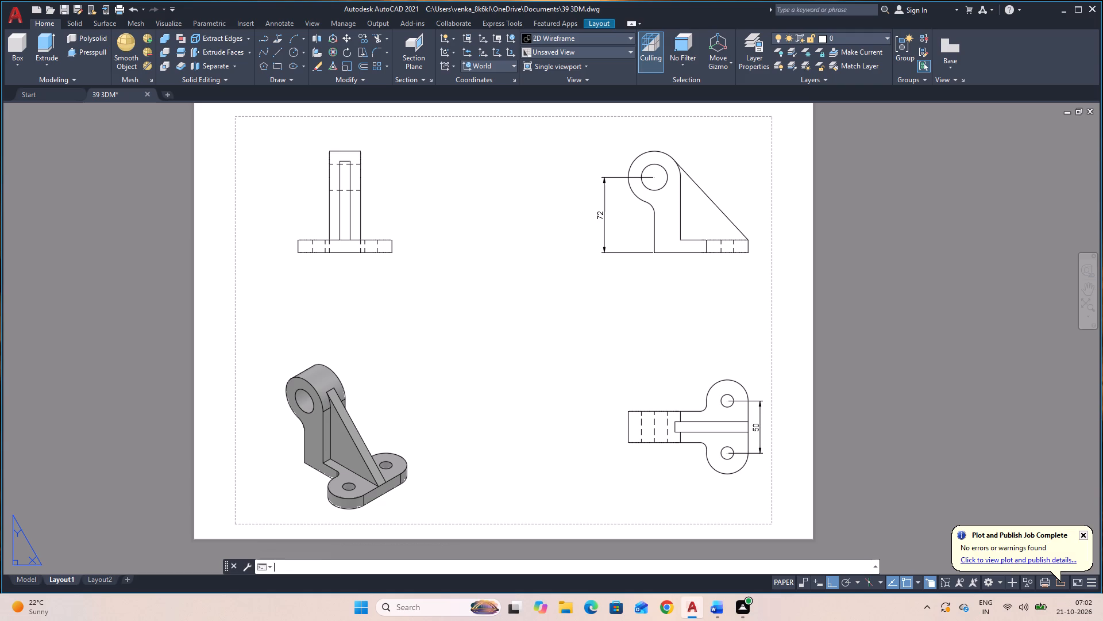
left_click(655, 250)
left_click(730, 254)
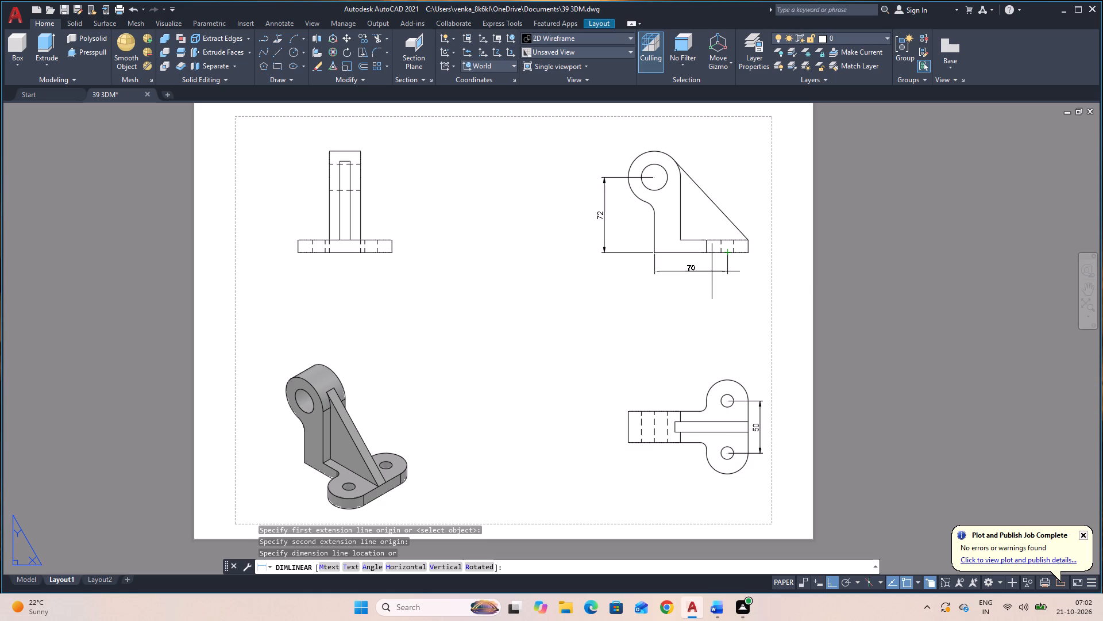
left_click(712, 271)
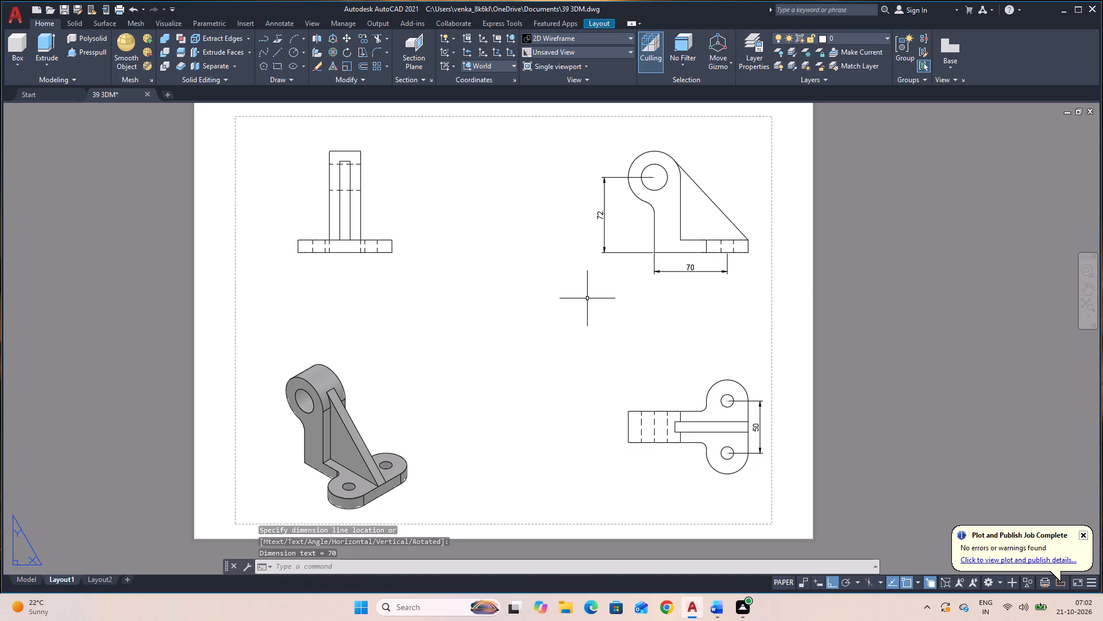
Add a vertical linear dimension for the base plate's thickness just outside the plate's free end in the base view.
key("space")
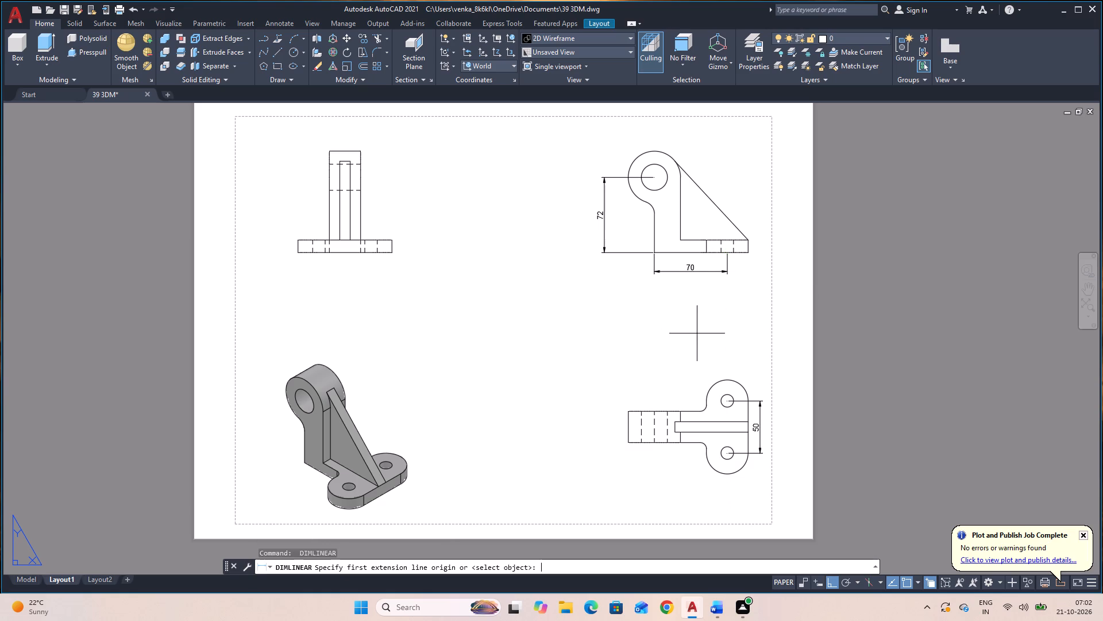
left_click(750, 254)
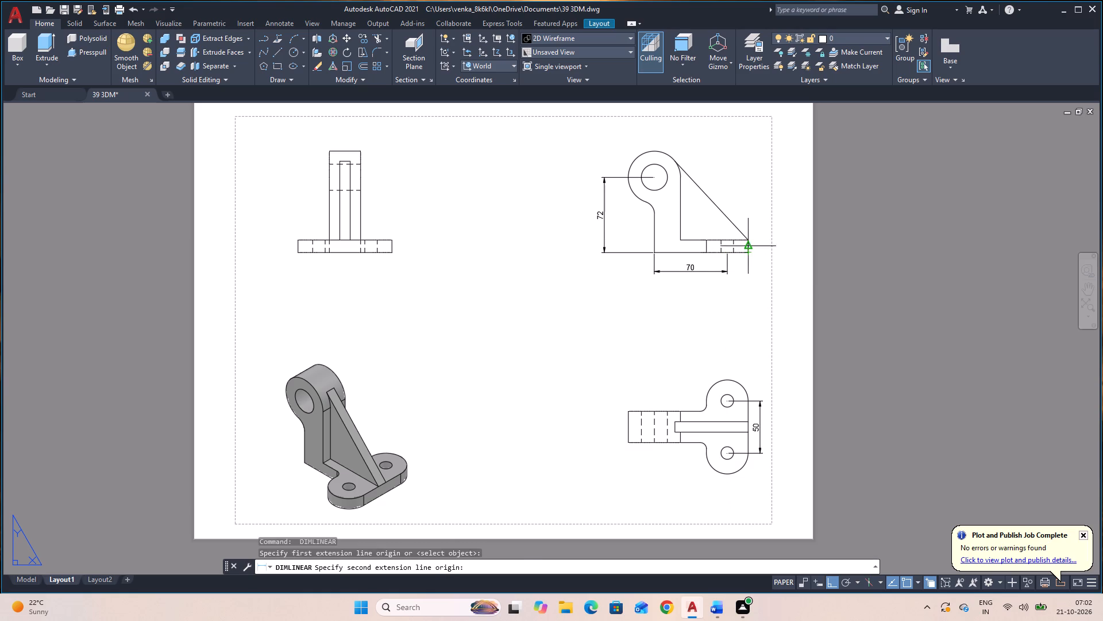
left_click(745, 237)
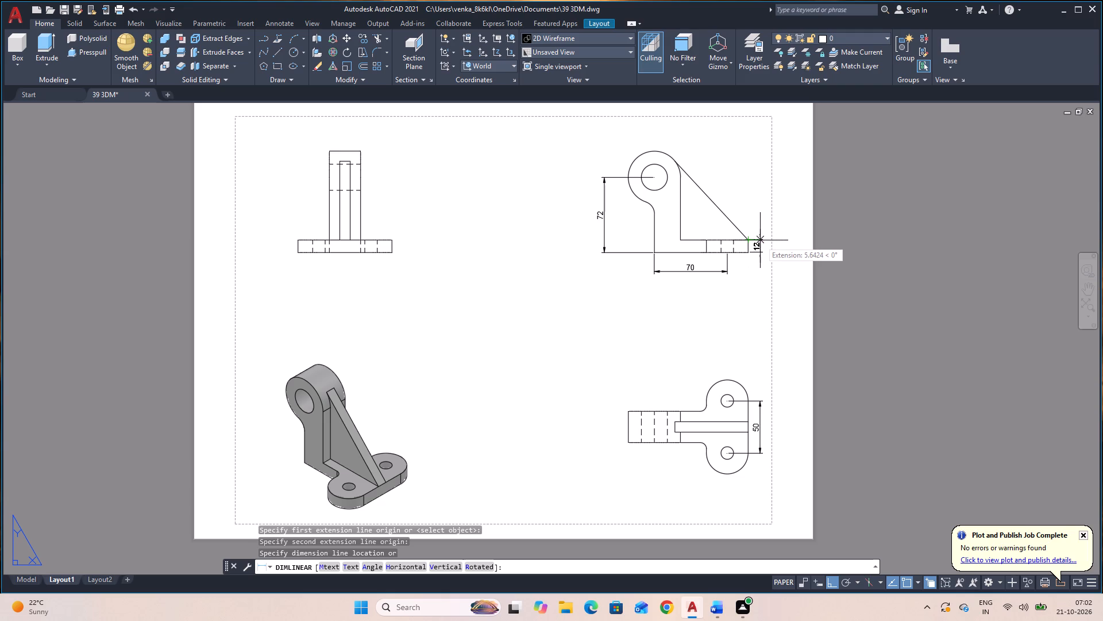
left_click(759, 240)
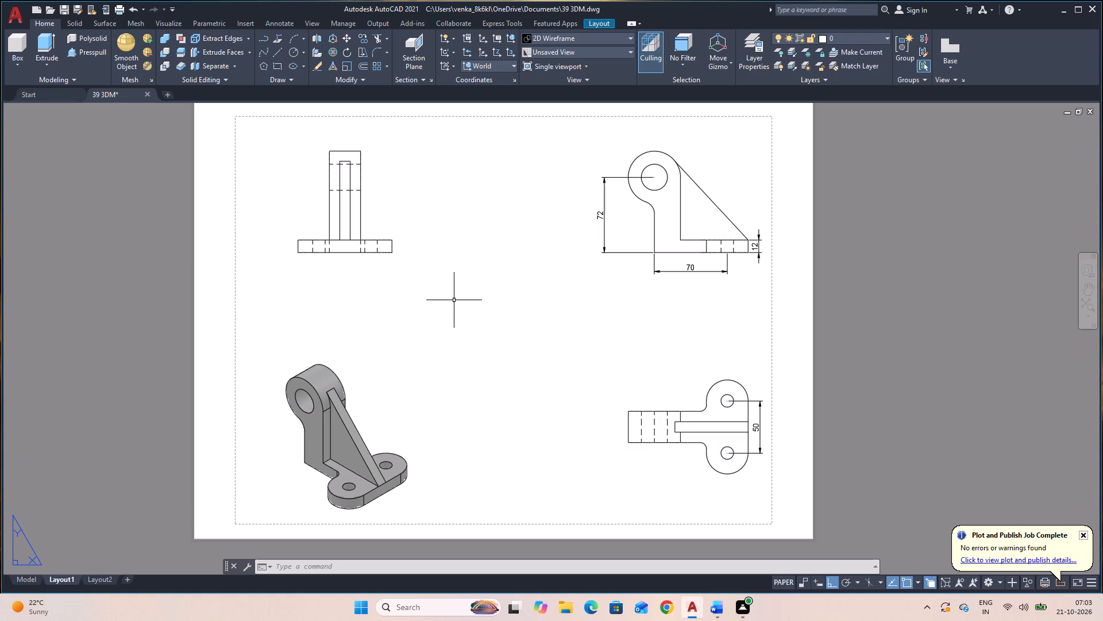
Dimension the upright's horizontal width in the base view, with the dimension line along the plate's top edge.
key("space")
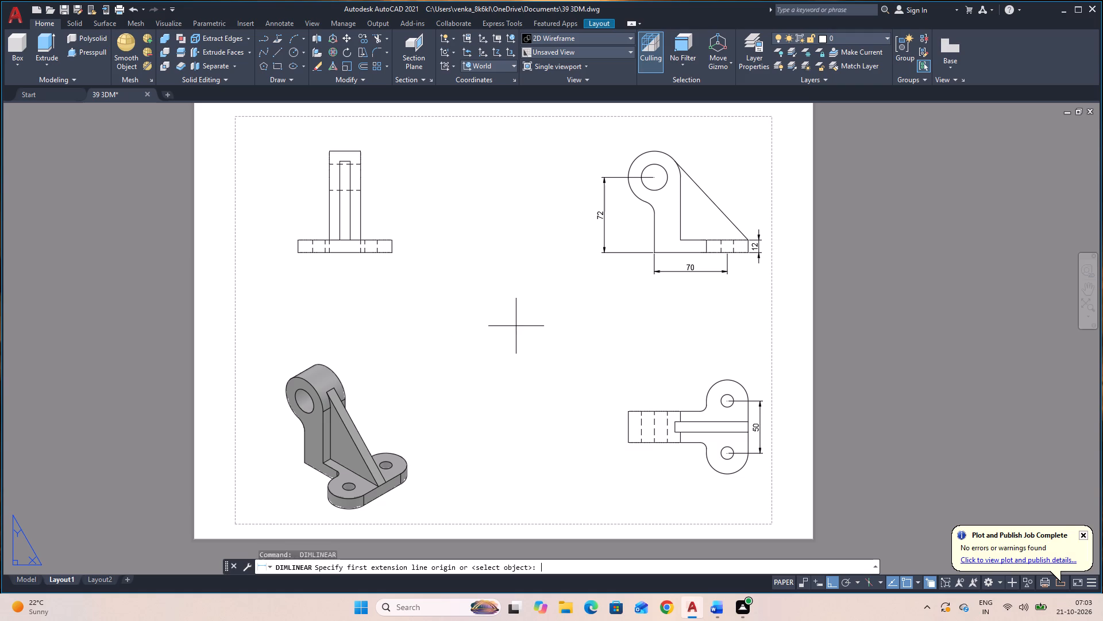
left_click(679, 241)
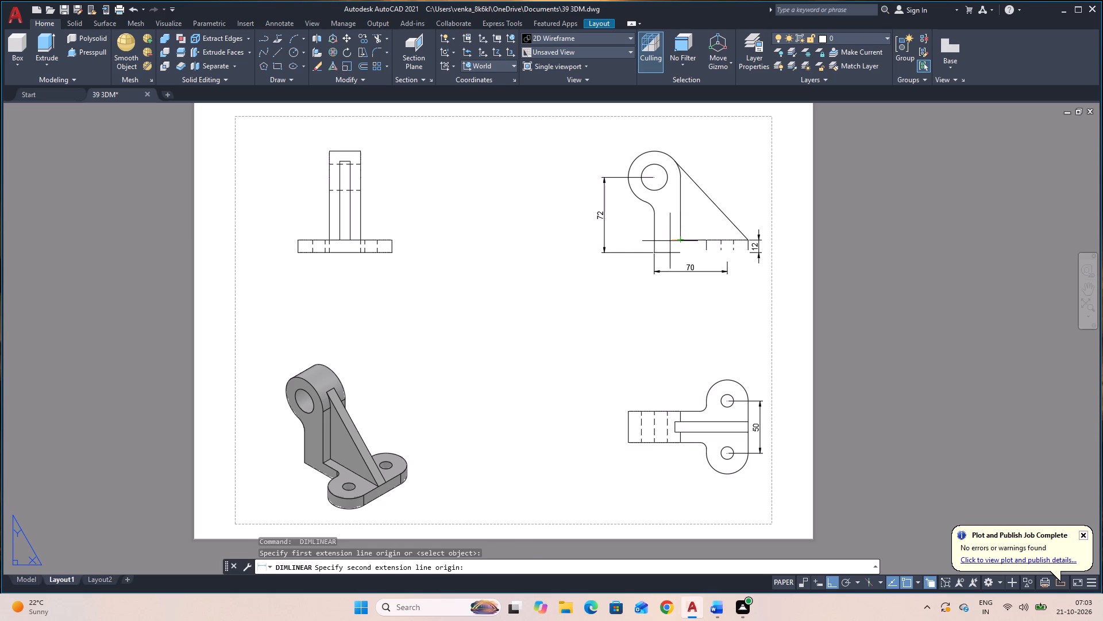
left_click(655, 241)
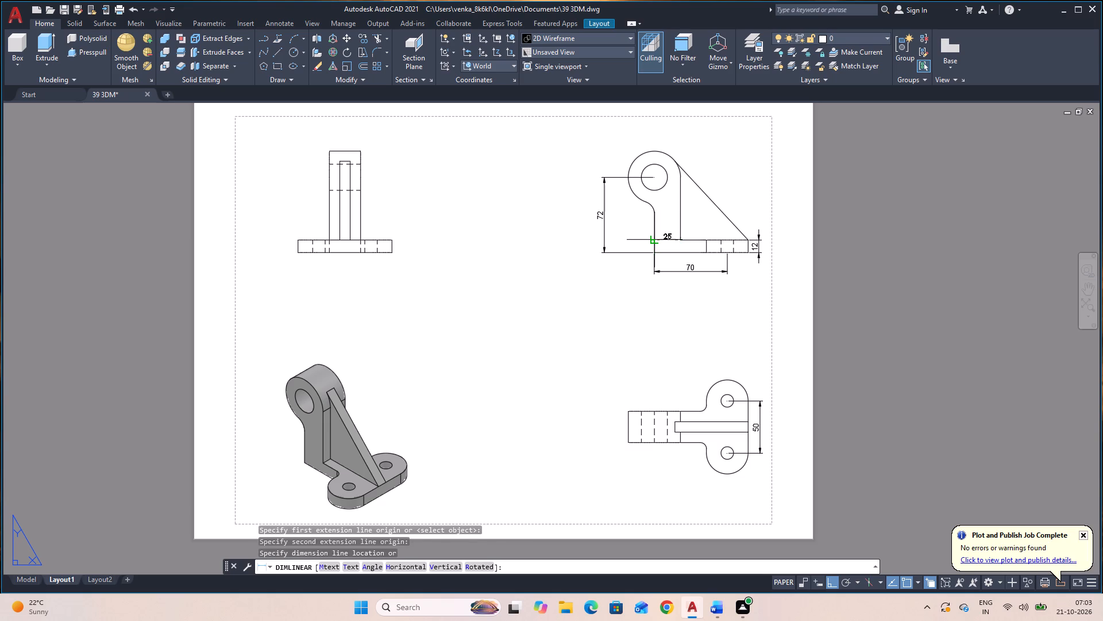
left_click(657, 241)
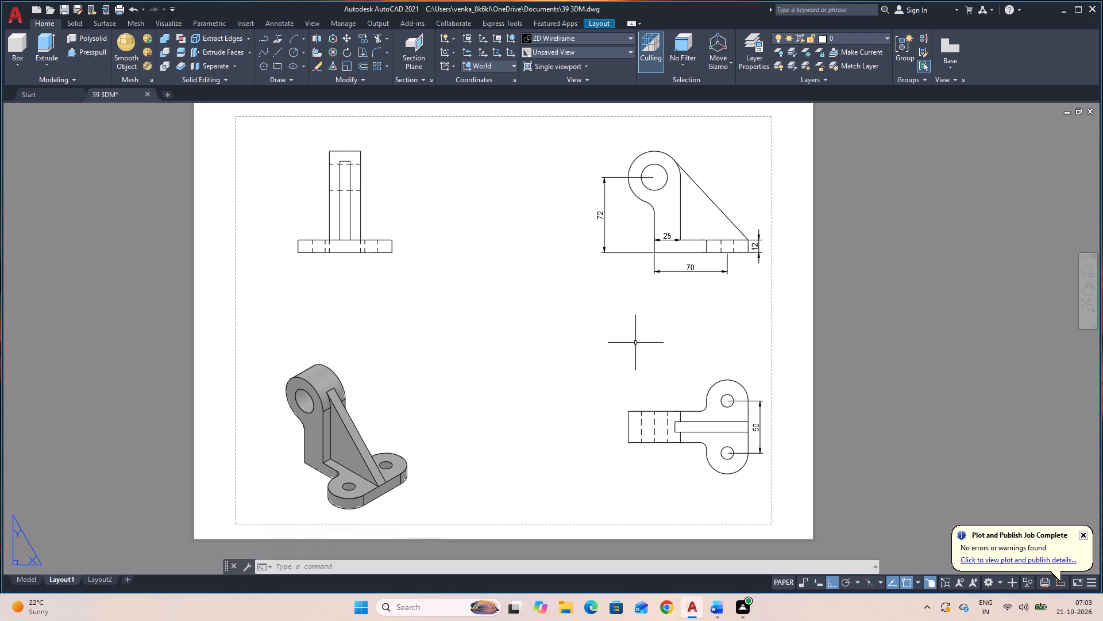
Add a vertical linear dimension in the plan view from the arm's upper edge to the rib's upper edge.
key("space")
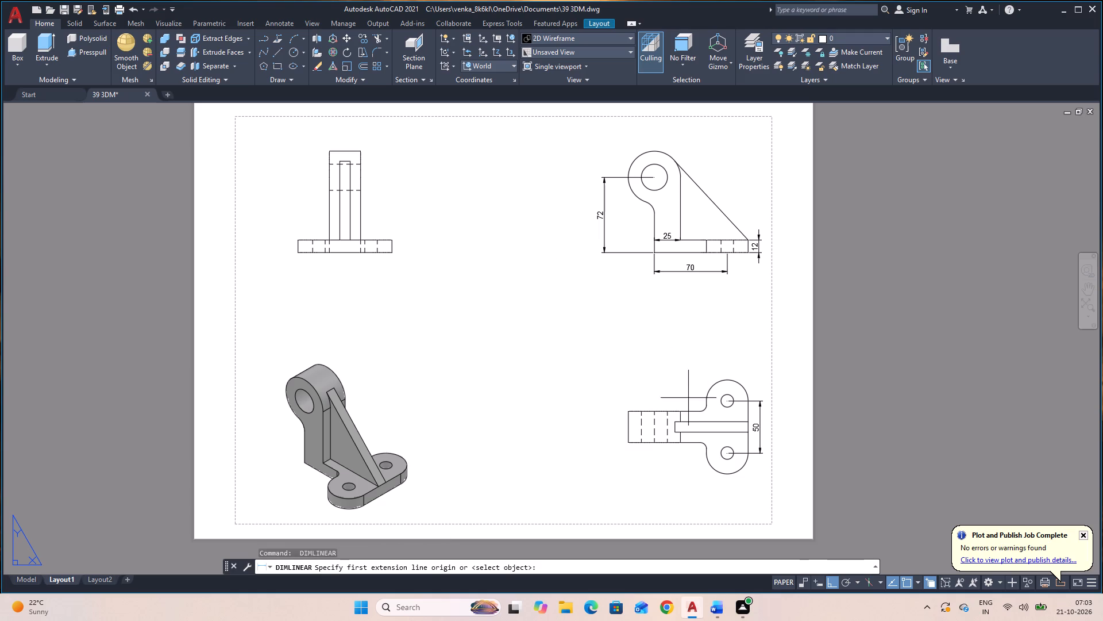
left_click(690, 409)
left_click(687, 421)
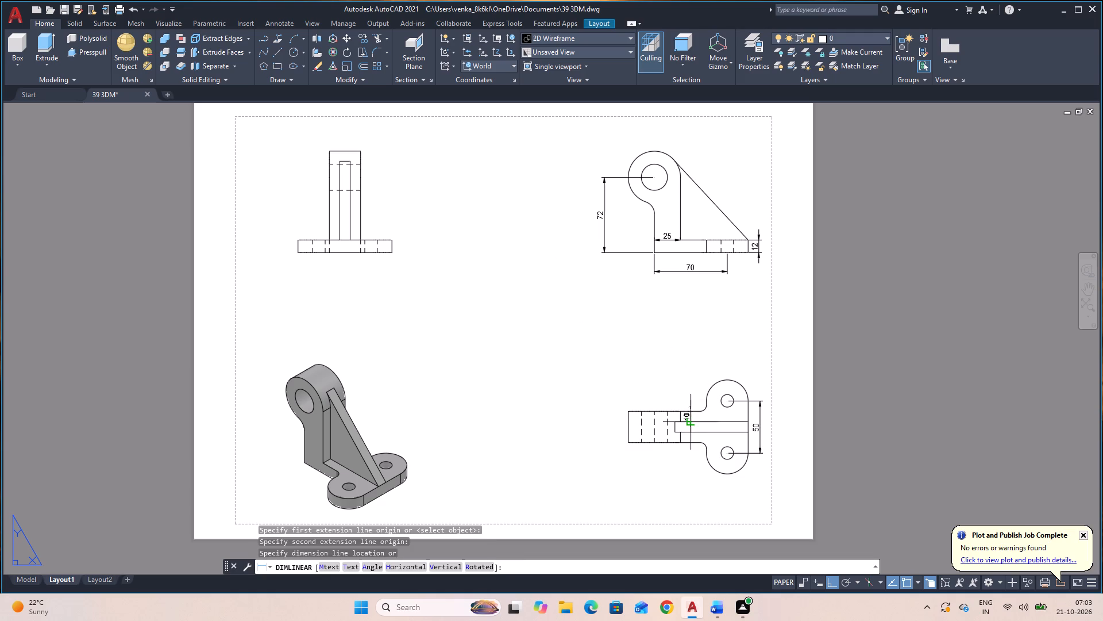
left_click(688, 421)
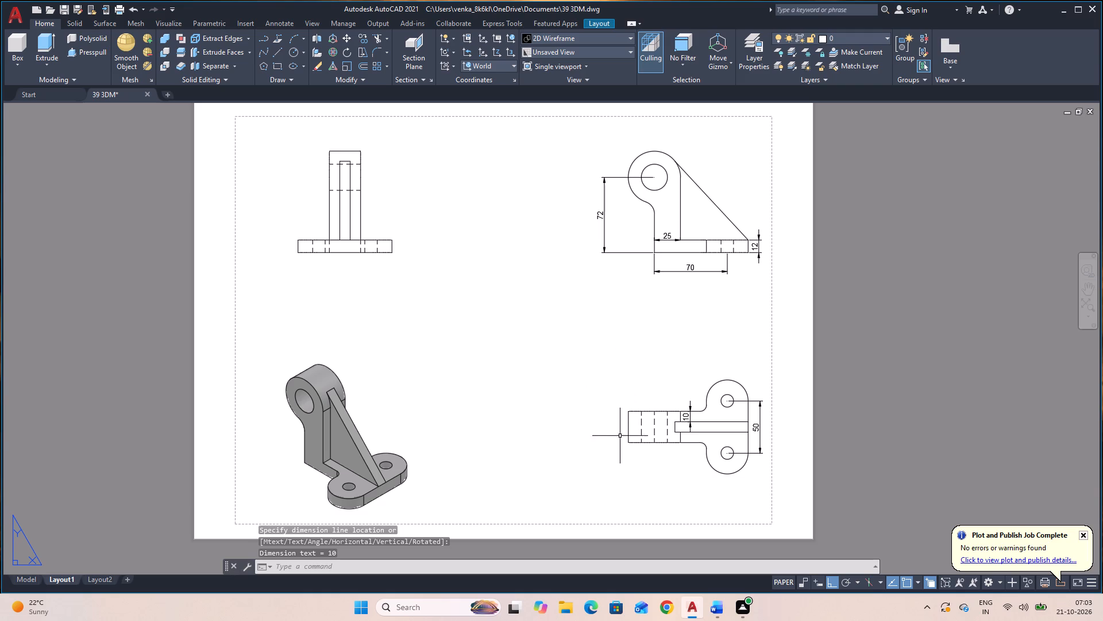
Add a vertical linear dimension in the plan view from the arm's lower edge to the rounded plate's lowest edge.
key("space")
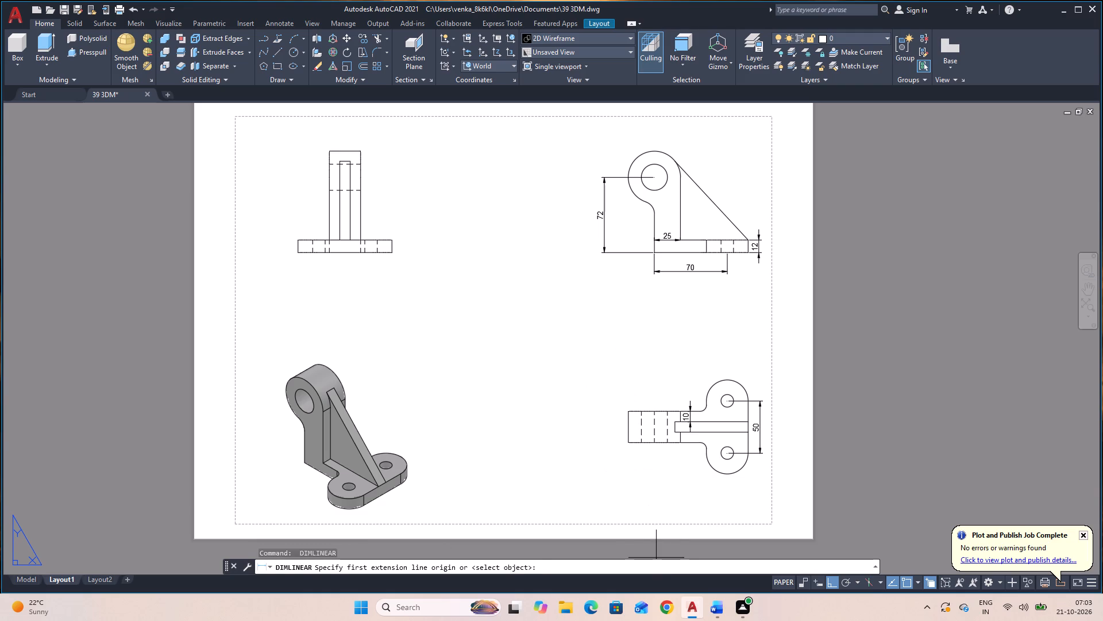
left_click(690, 441)
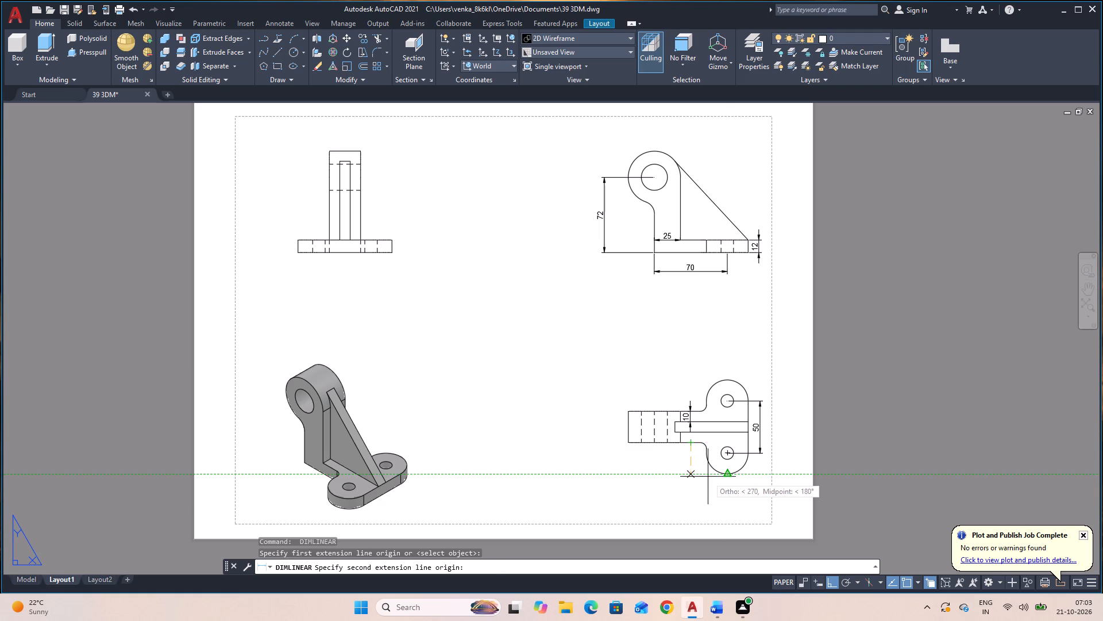
left_click(708, 477)
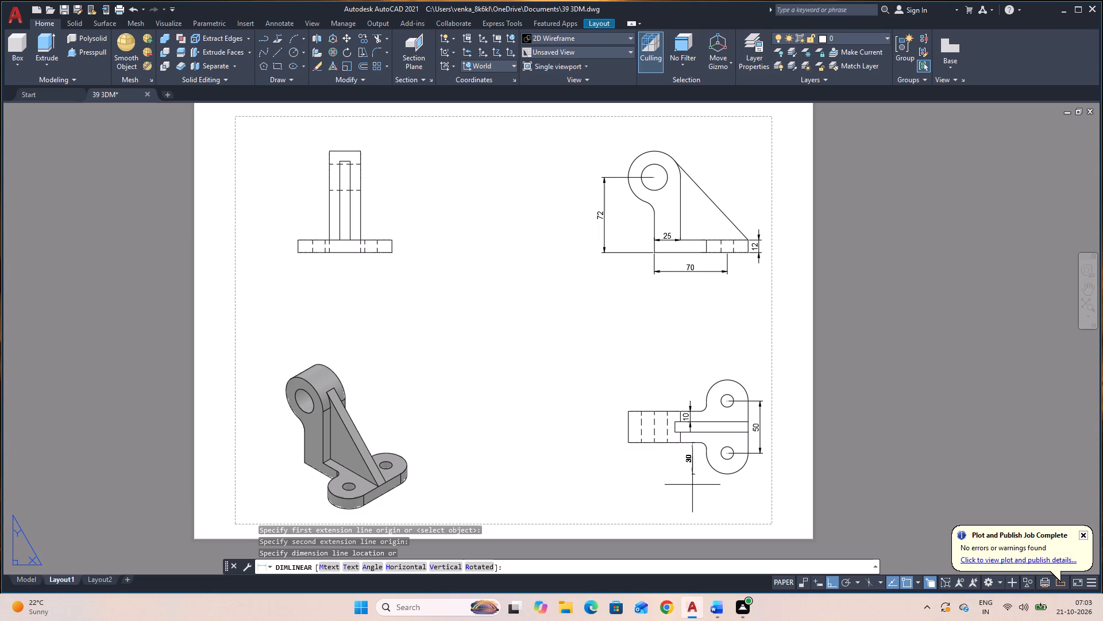
left_click(692, 485)
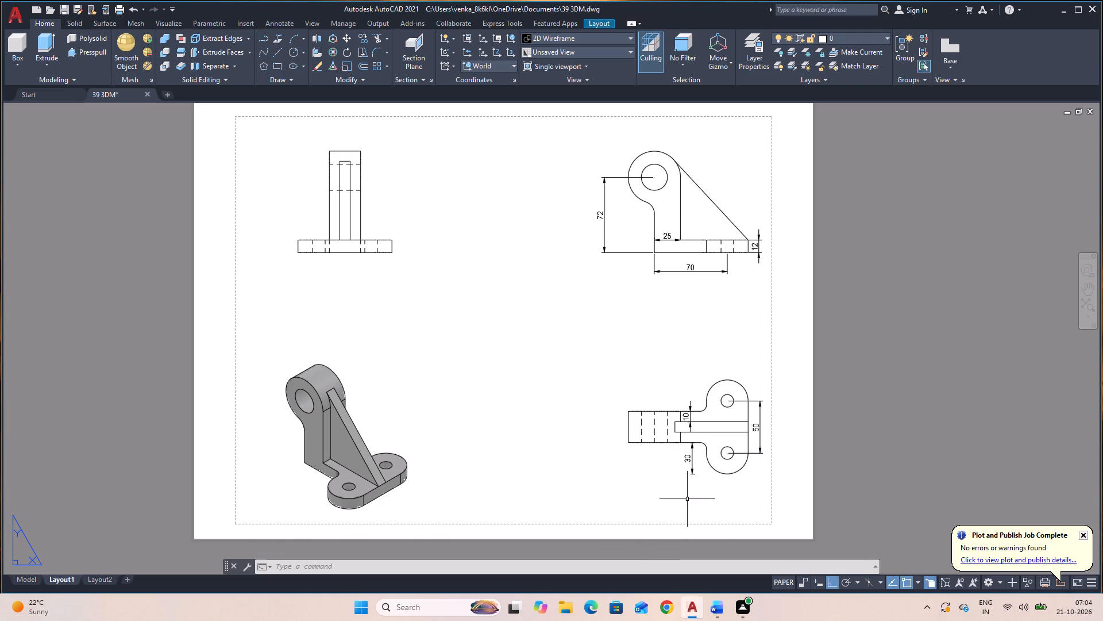
Dimension the plate's horizontal width across its lower rounded end in the plan view, with the dimension line just above the lower hole.
key("space")
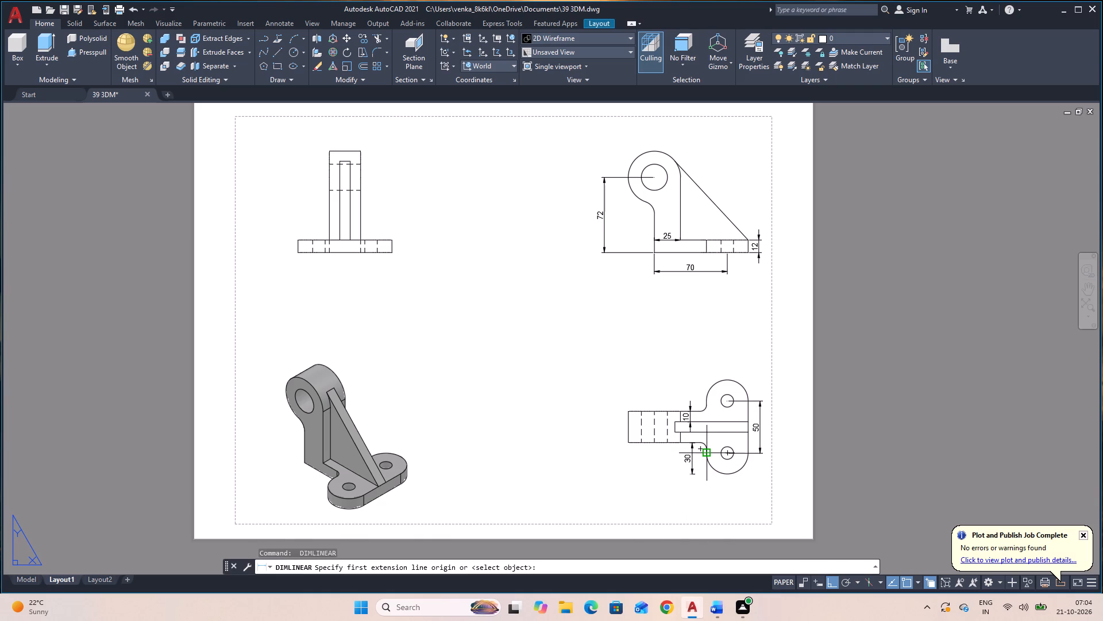
left_click(709, 454)
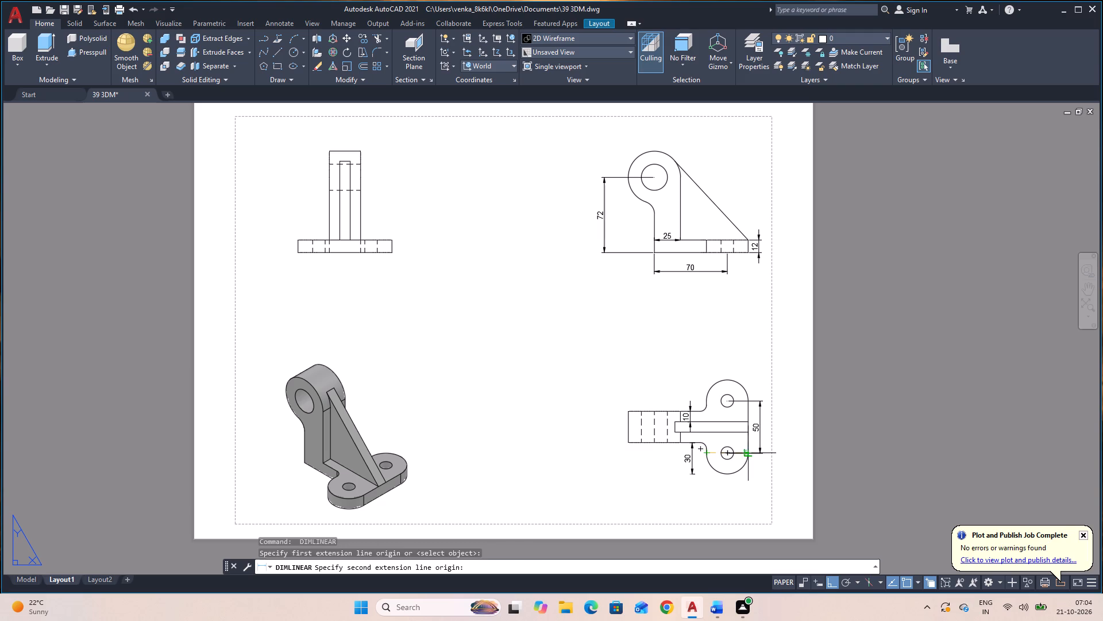
scroll(743, 448, "up", 3)
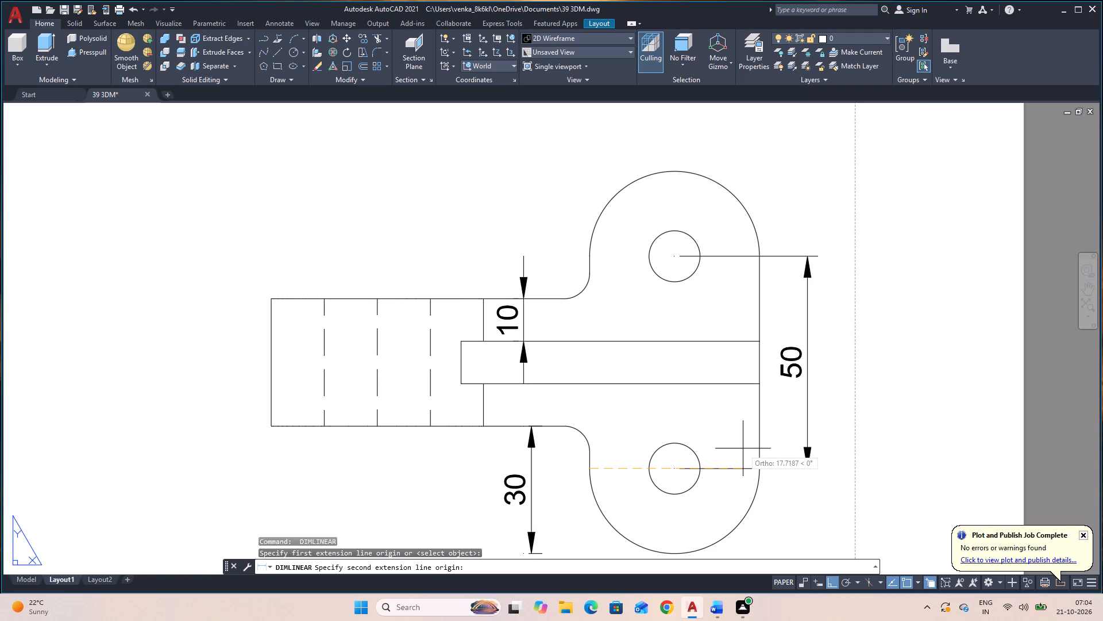
left_click(760, 467)
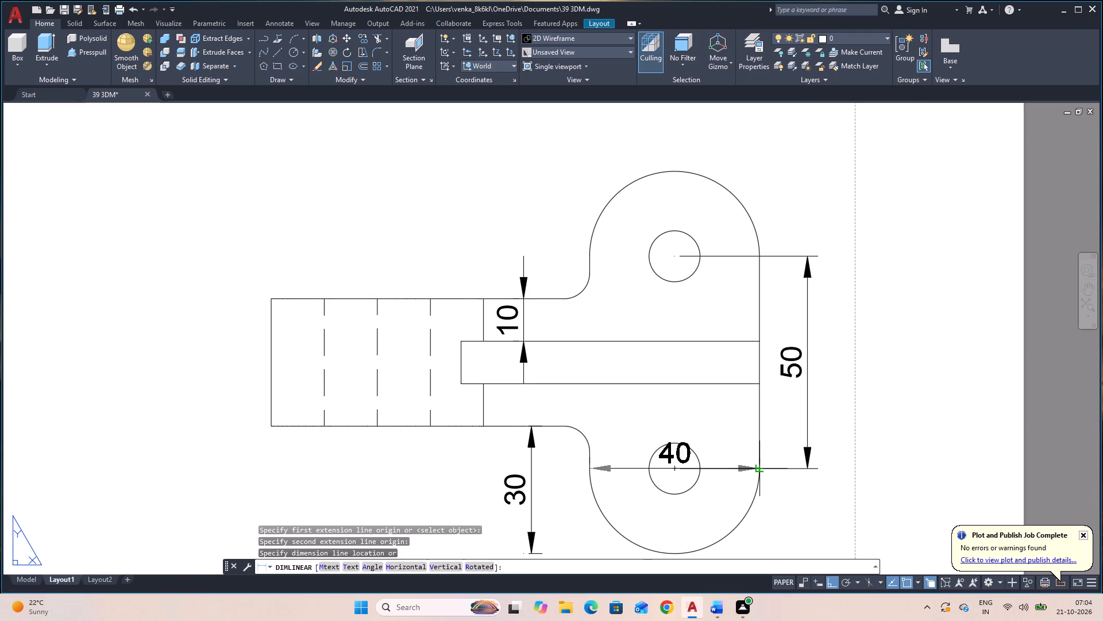
left_click(734, 429)
scroll(728, 426, "down", 3)
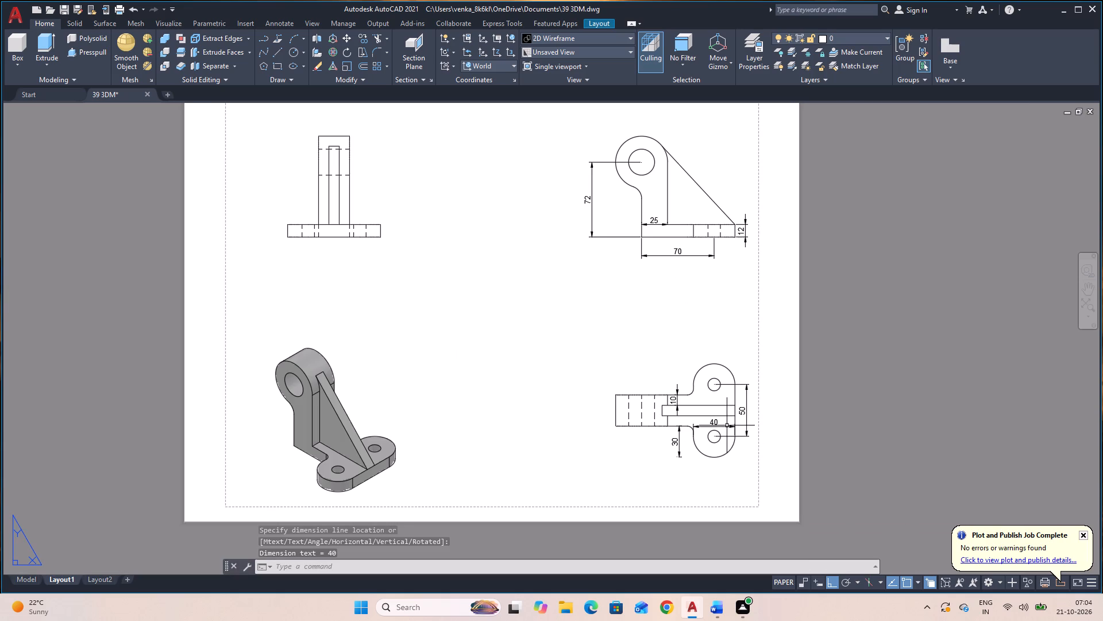
middle_click_drag(637, 371, 668, 407)
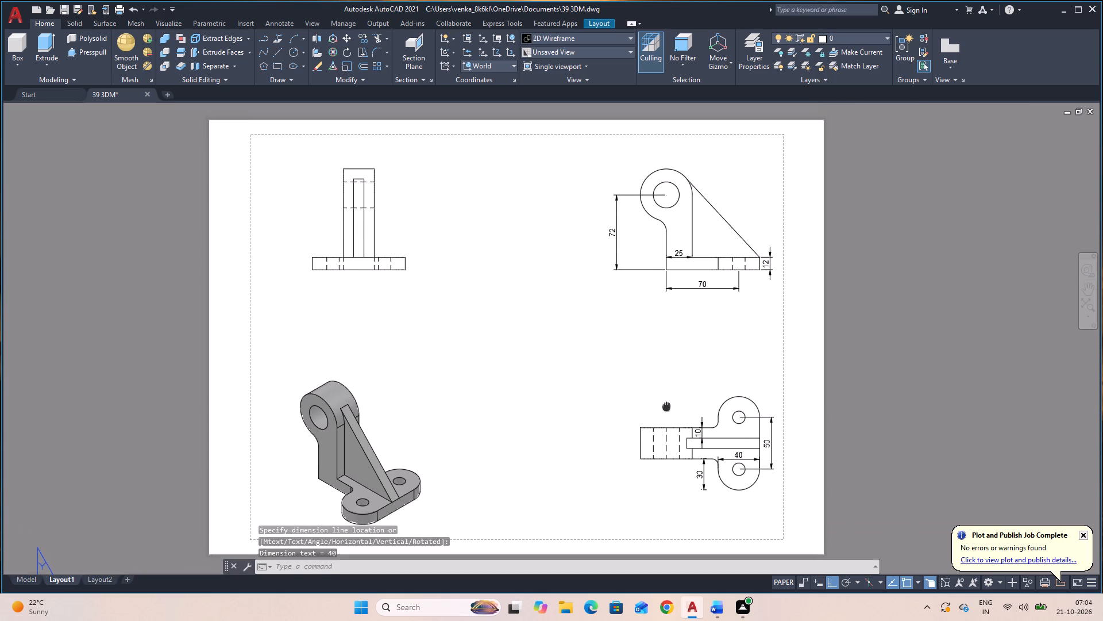
Add a vertical linear dimension for the arm's full width in the plan view, just outside its free end.
middle_click_drag(668, 407, 673, 408)
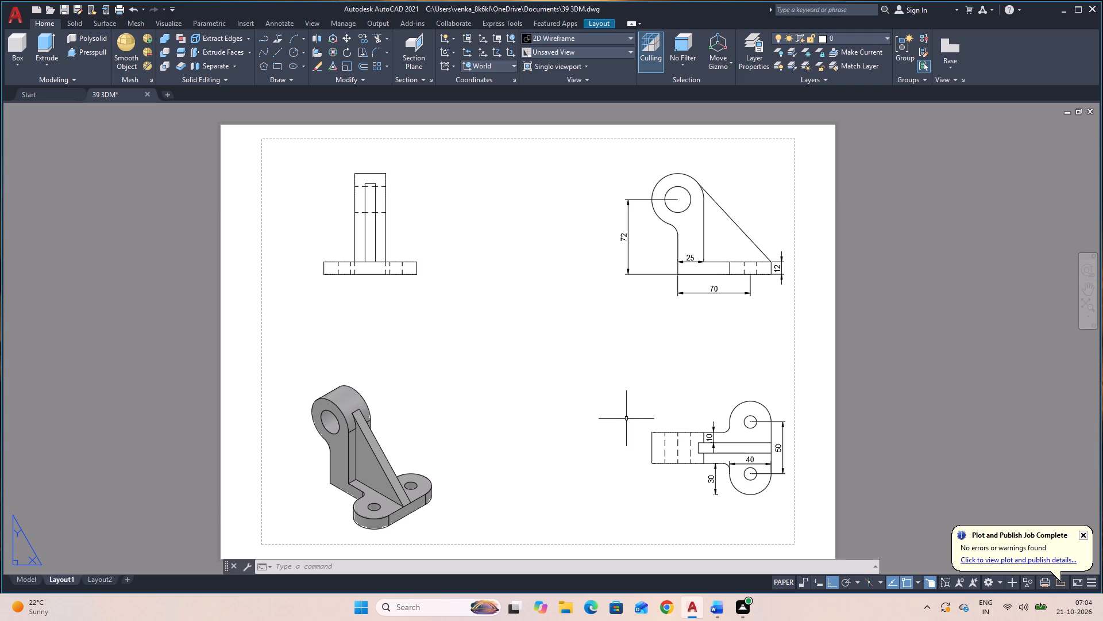
key("space")
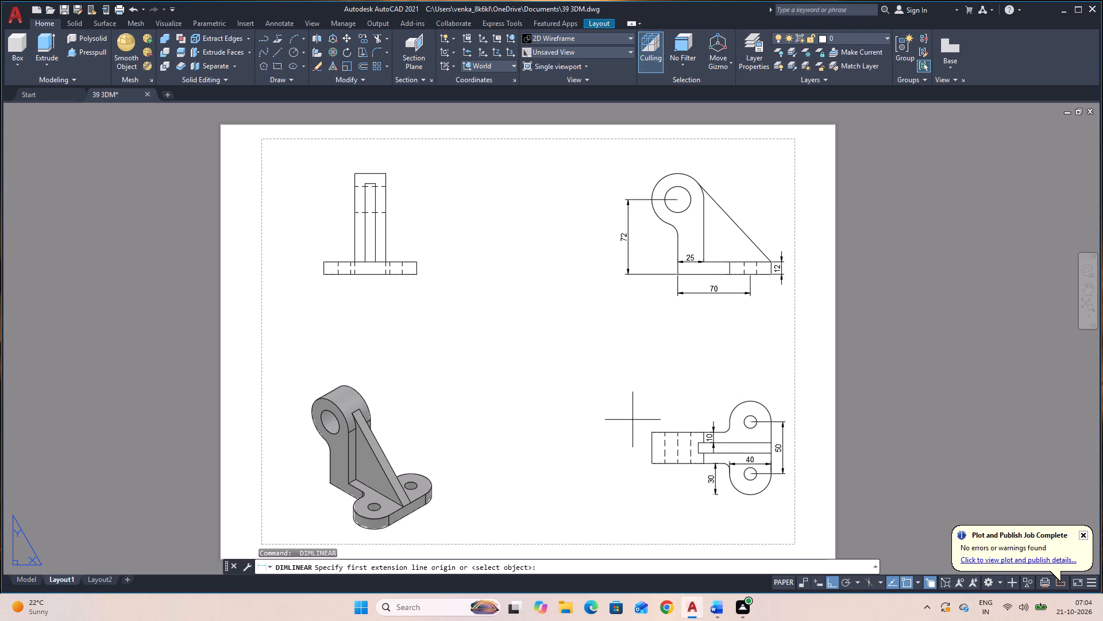
left_click(651, 431)
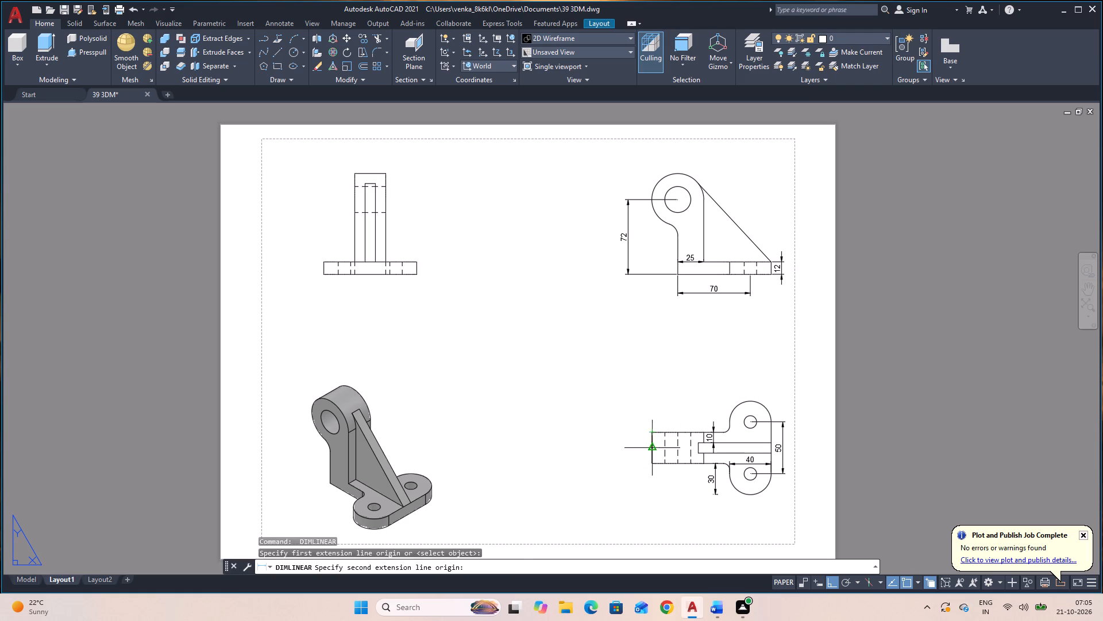
left_click(651, 463)
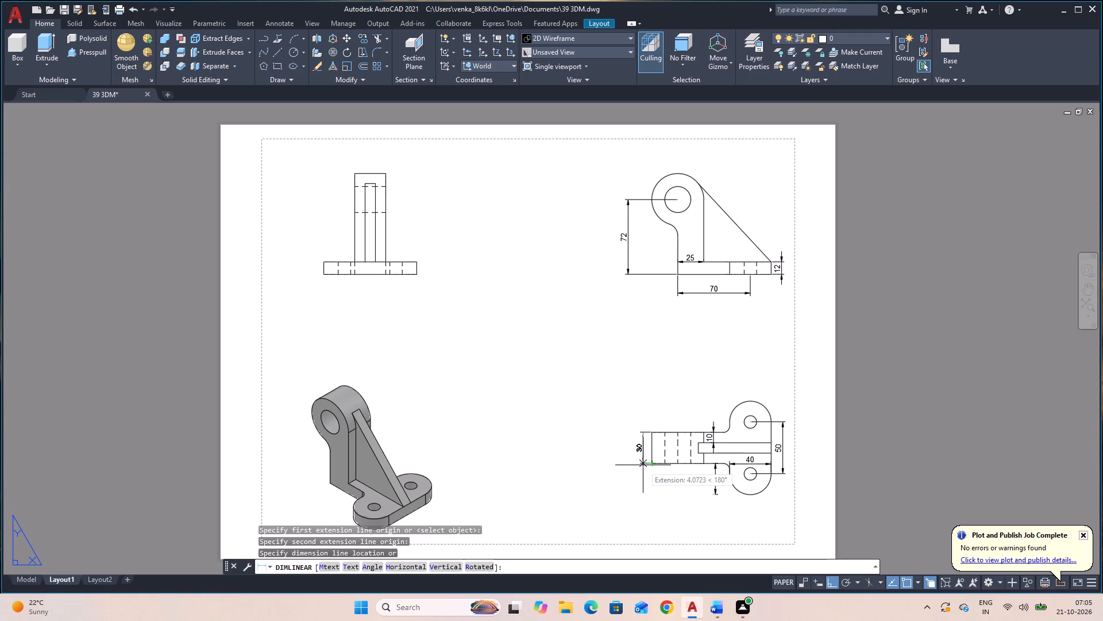
left_click(642, 465)
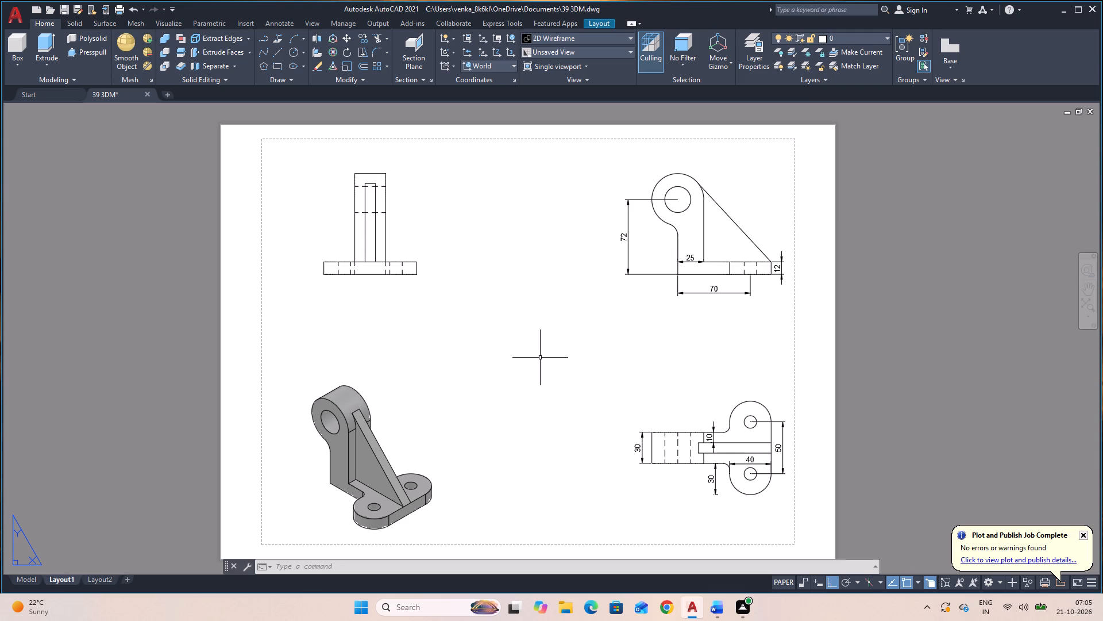
Add a vertical linear dimension for the rib's thickness in the plan view, with the dimension line across the rib.
key("space")
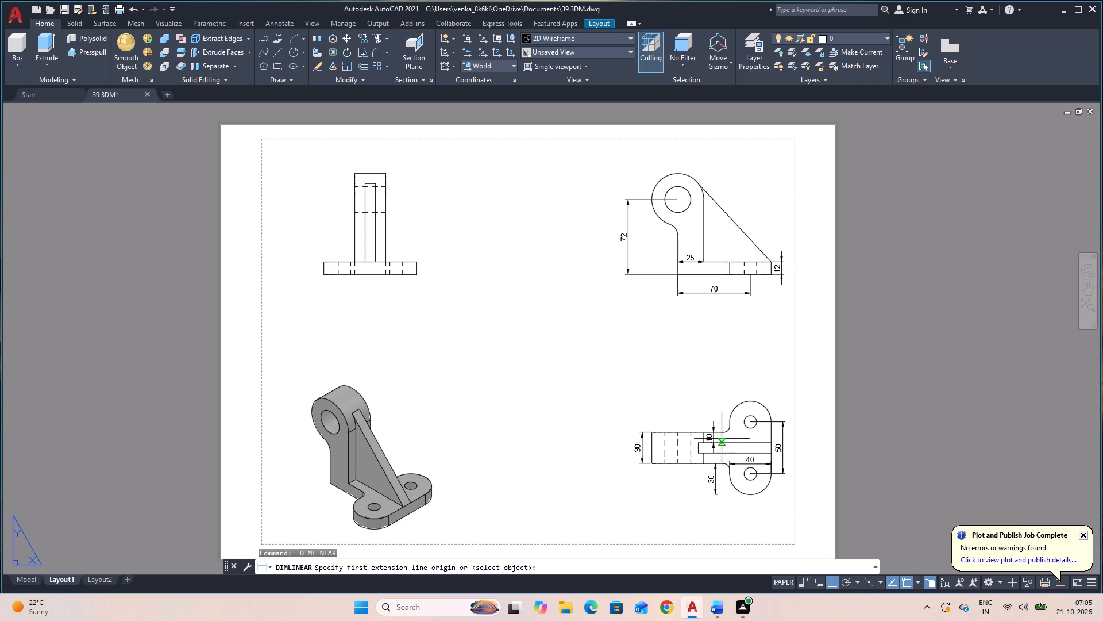
left_click(734, 442)
left_click(734, 452)
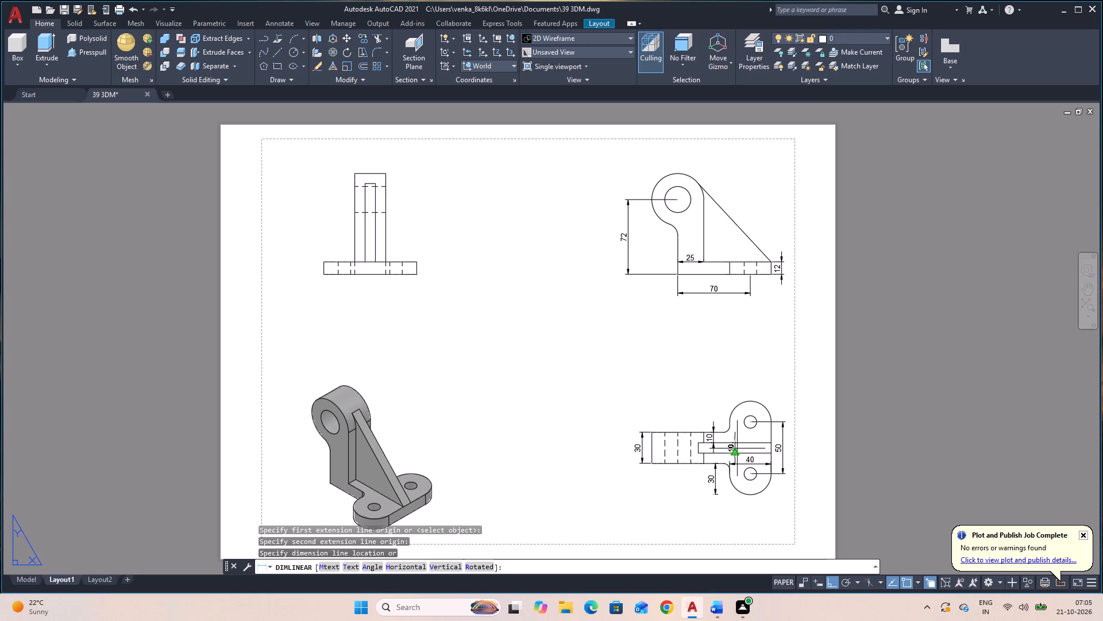
left_click(737, 448)
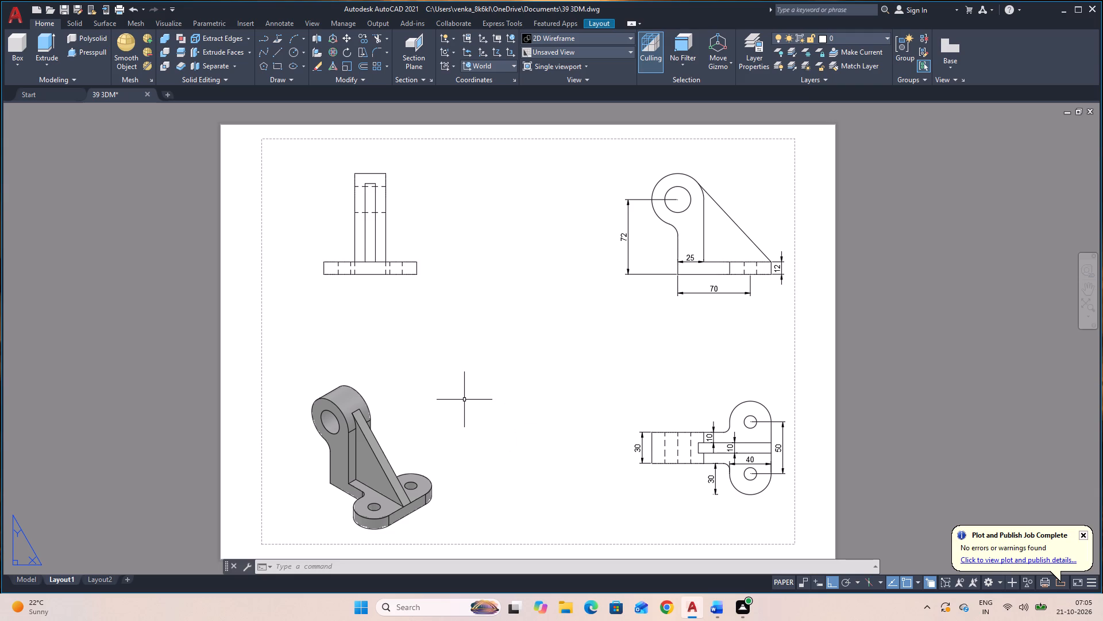
Add a radius dimension to the plate's upper rounded end in the plan view, with the text outside the outline.
type("DE")
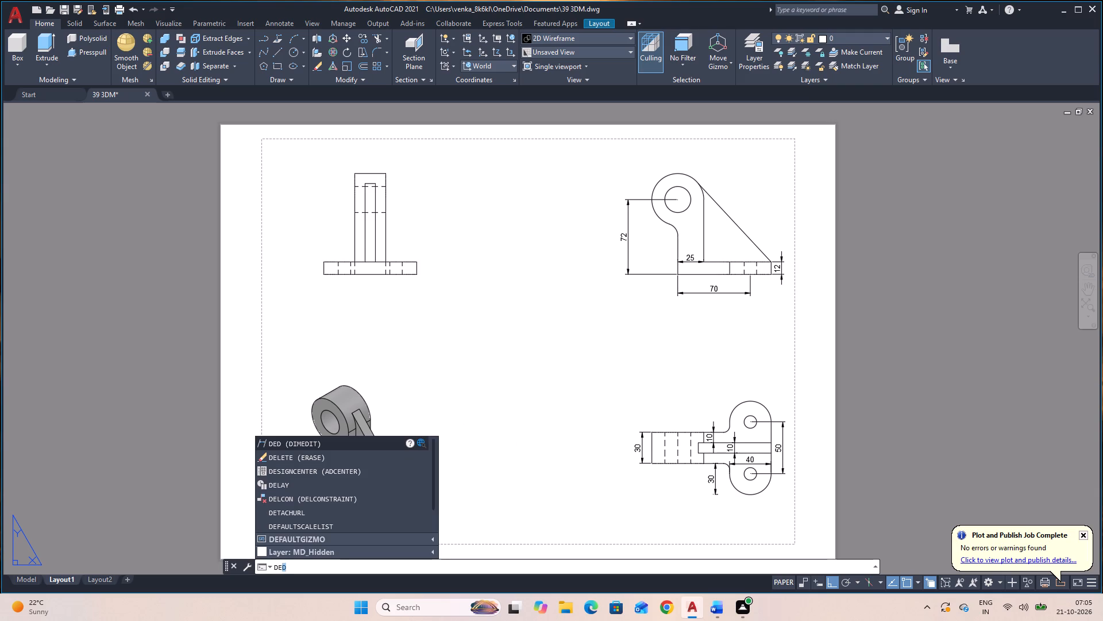
key("BackSpace")
key("BackSpace")
key("r")
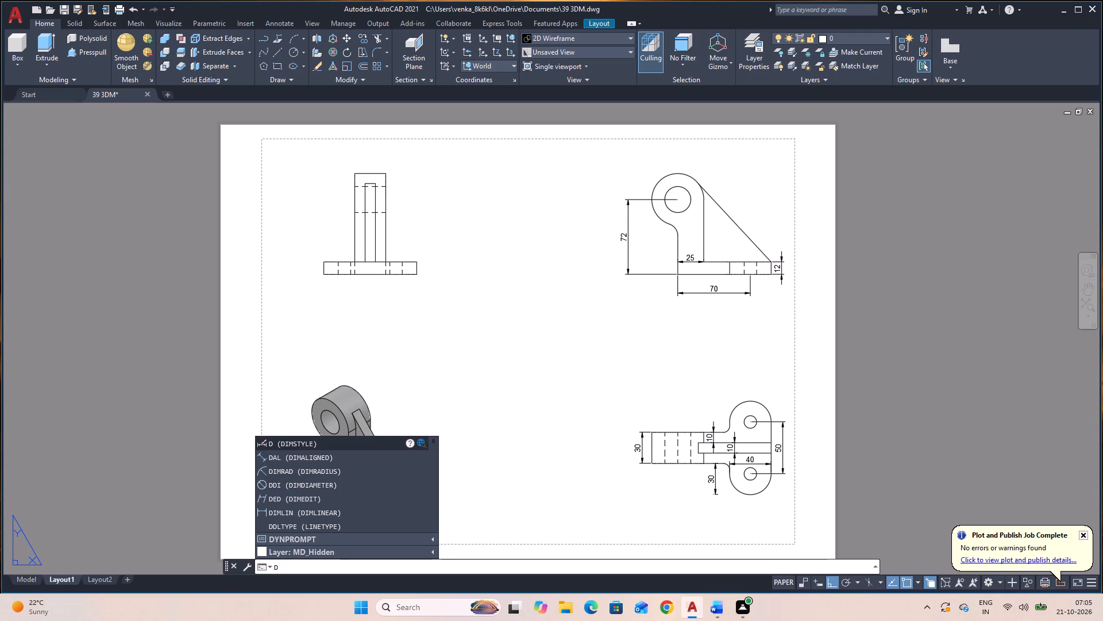
key("s")
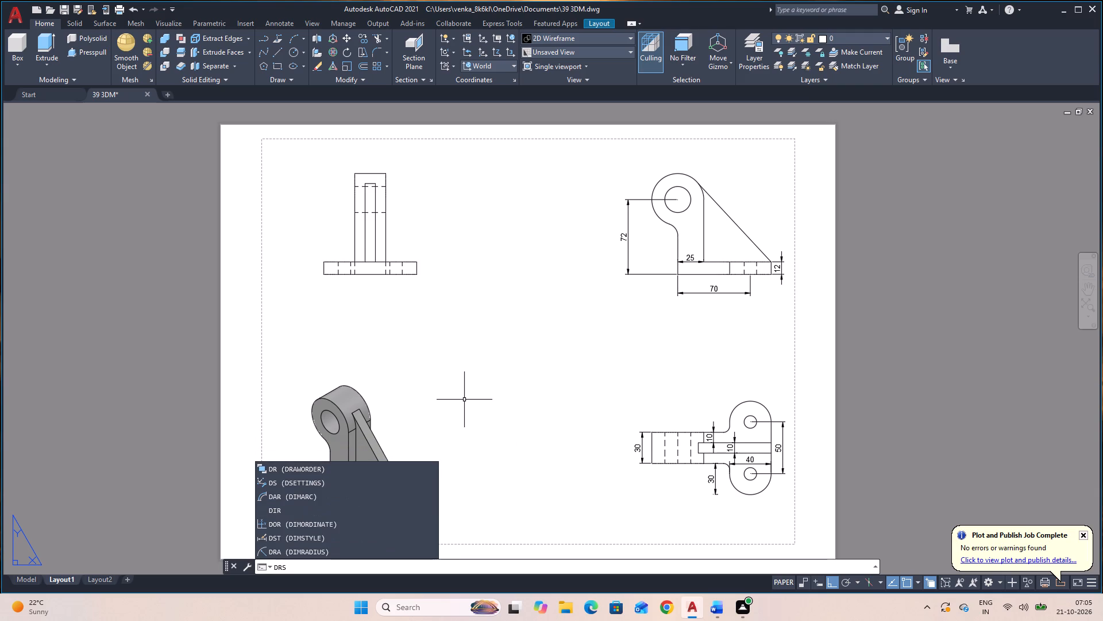
key("BackSpace")
key("a")
key("space")
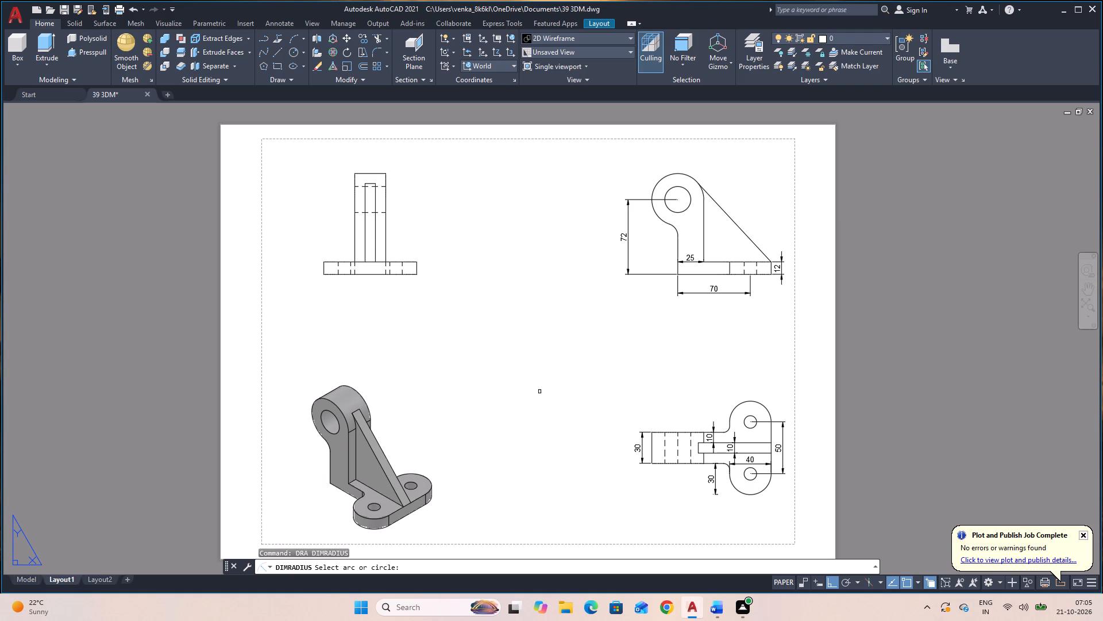
left_click(755, 401)
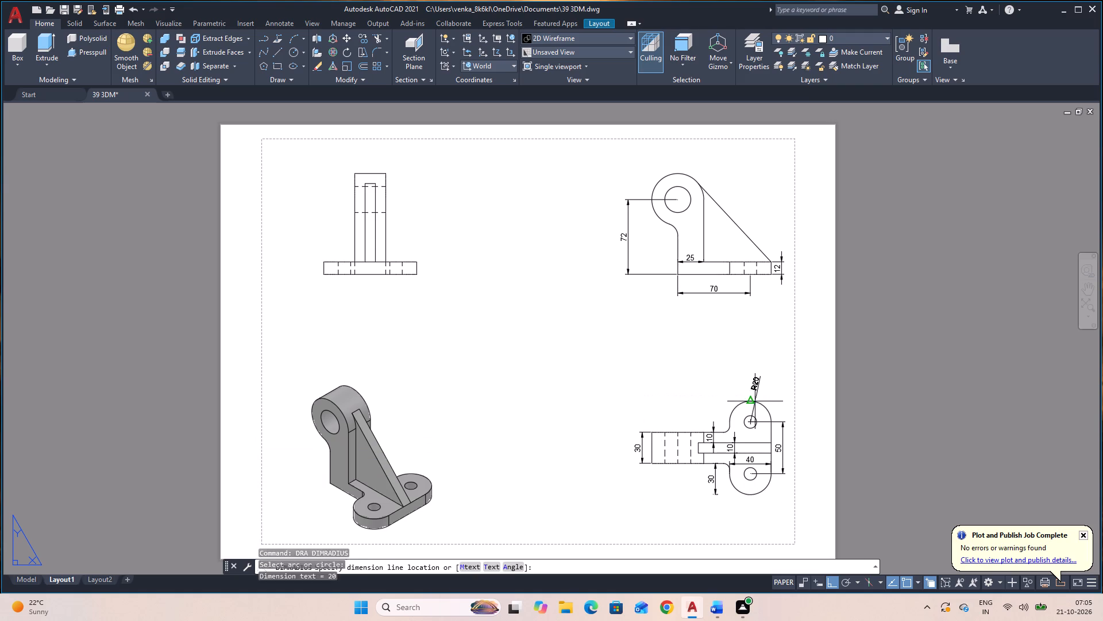
left_click(720, 397)
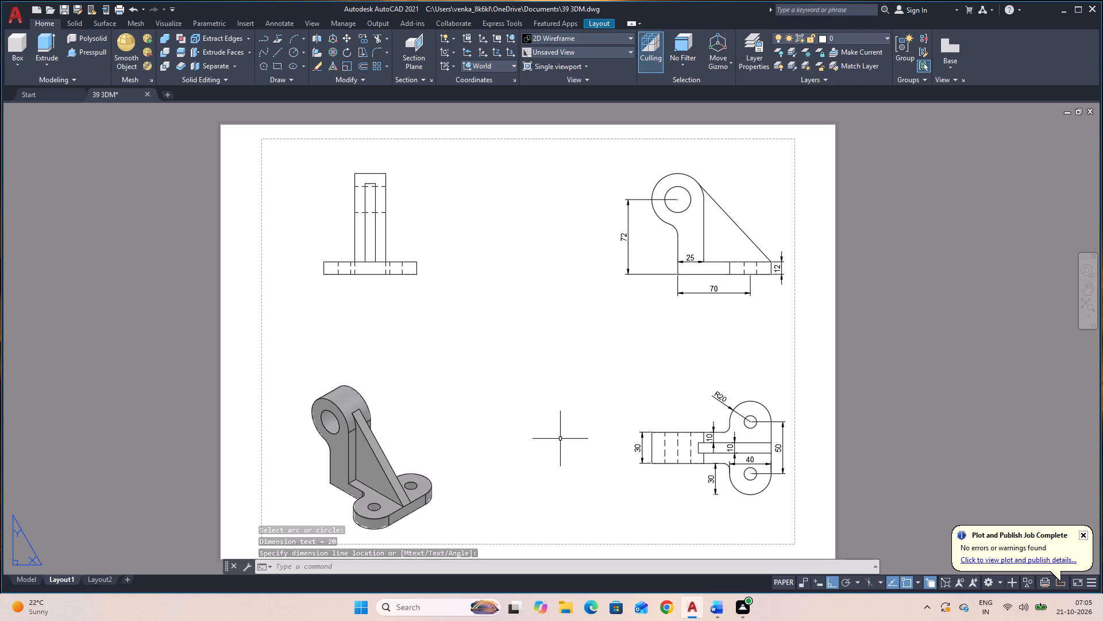
Add a radius dimension to the fillet between the boss and the upright in the base view.
key("space")
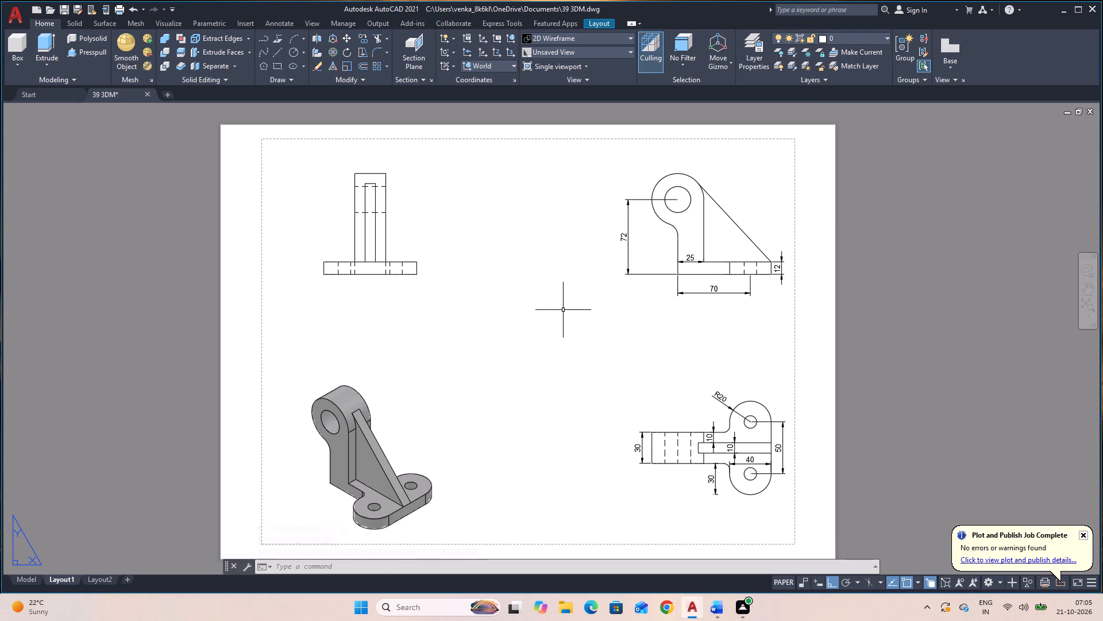
left_click(676, 229)
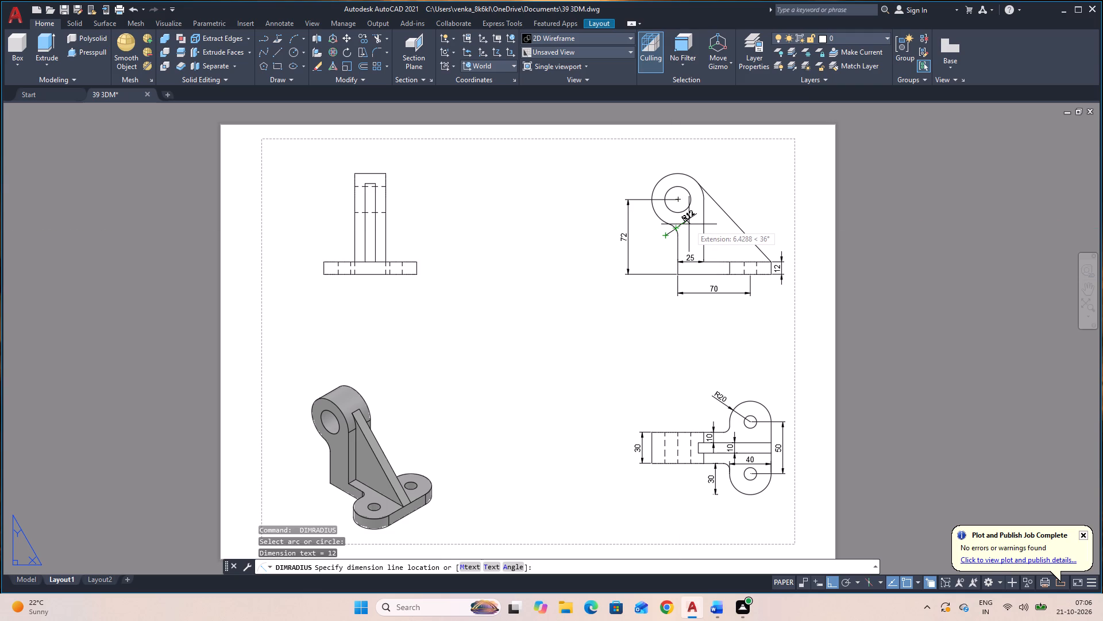
left_click(689, 224)
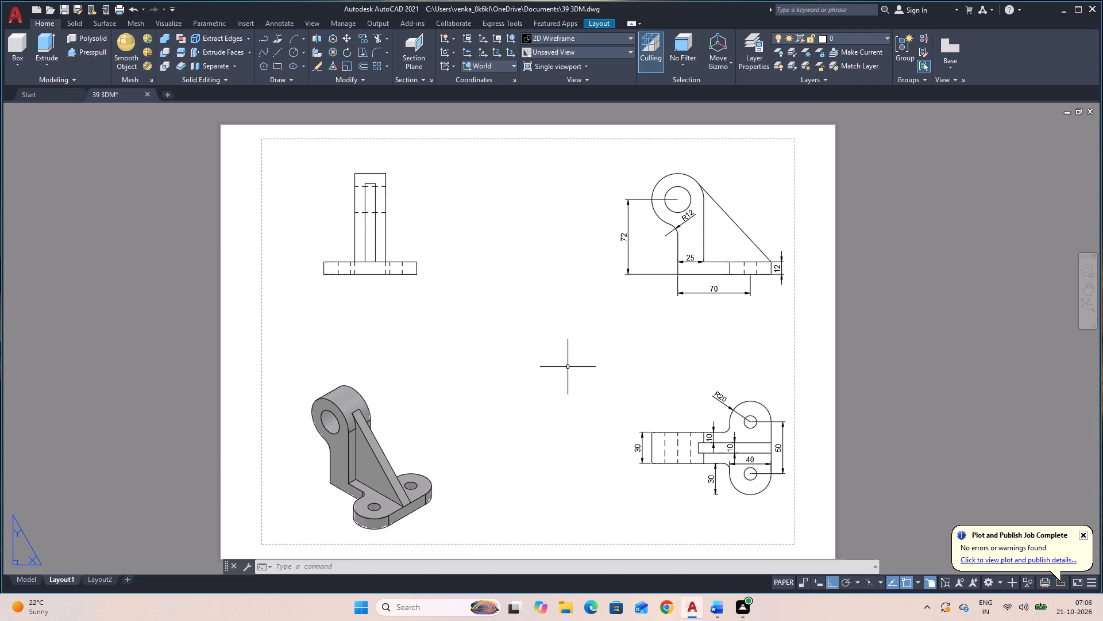
Add a radius dimension to the boss's outer arc in the base view, with the text outside, level with the hole centre.
key("space")
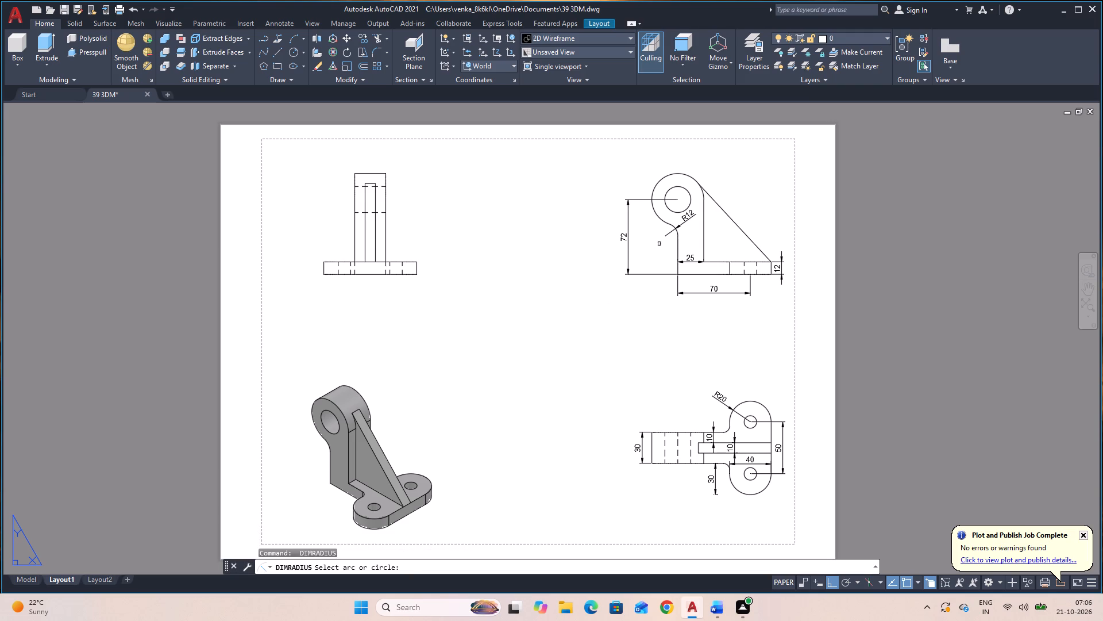
left_click(660, 219)
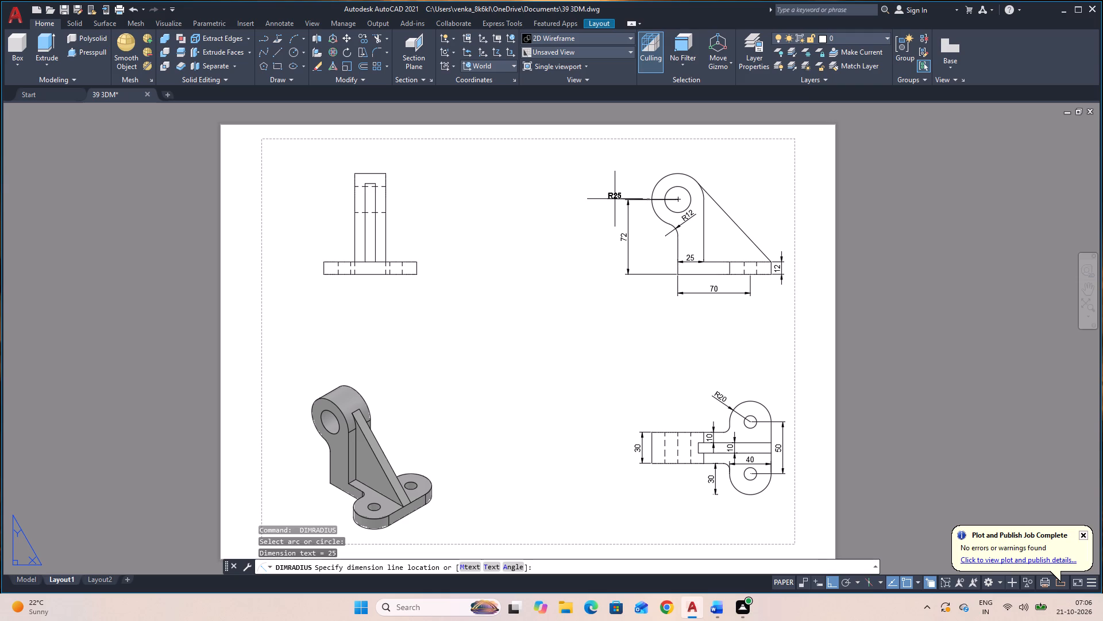
left_click(615, 199)
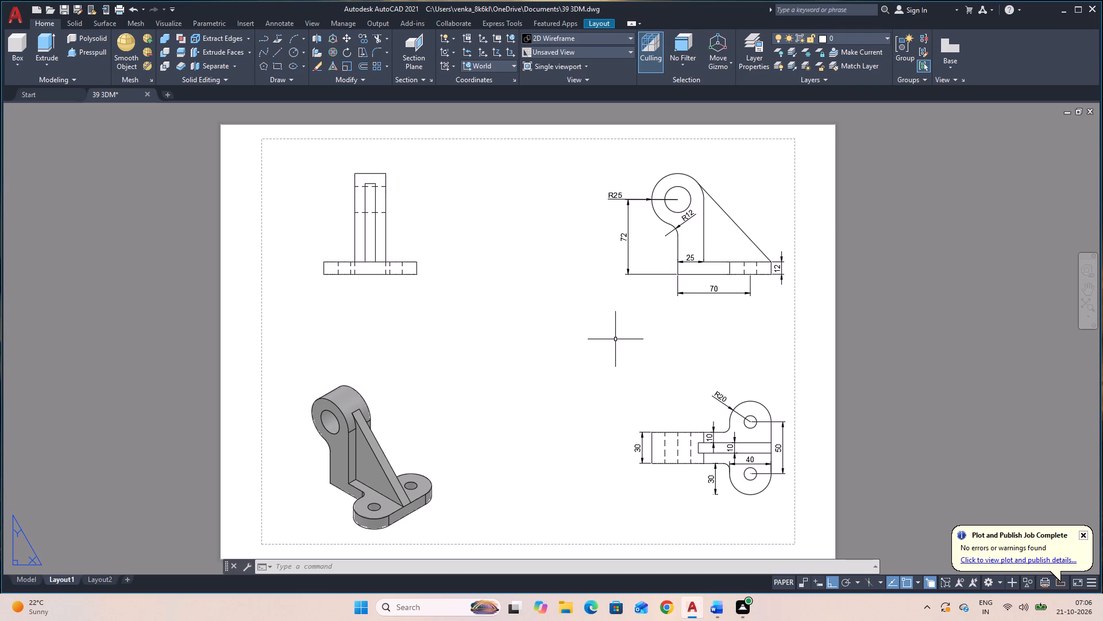
Add a diameter dimension to the plate's lower hole in the plan view, with the text below the arm.
key("space")
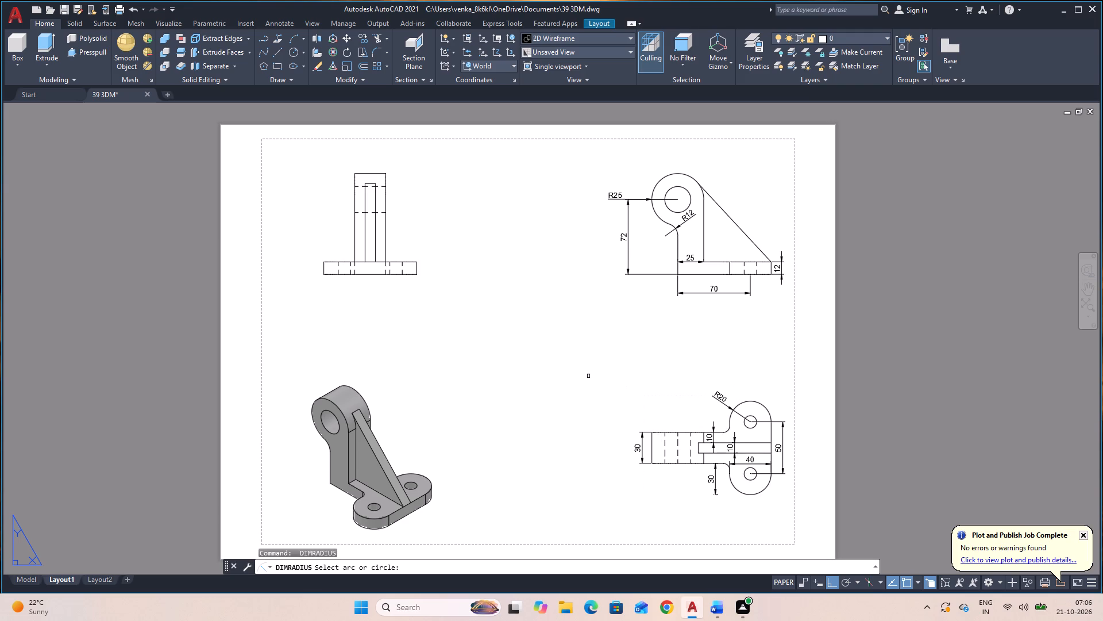
key("Escape")
type("DDI")
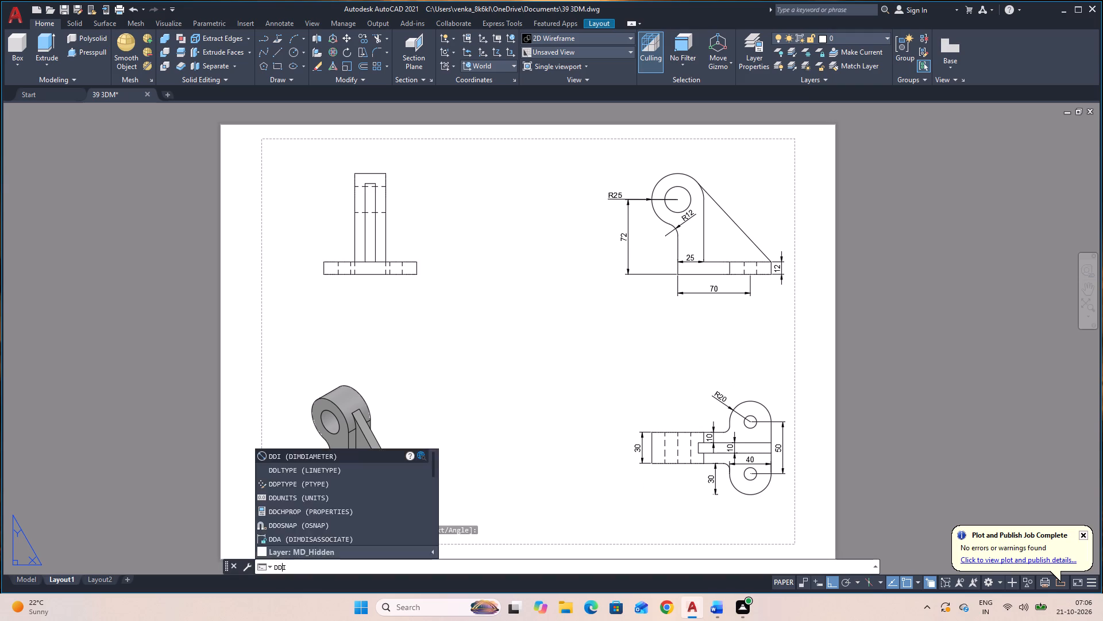
key("space")
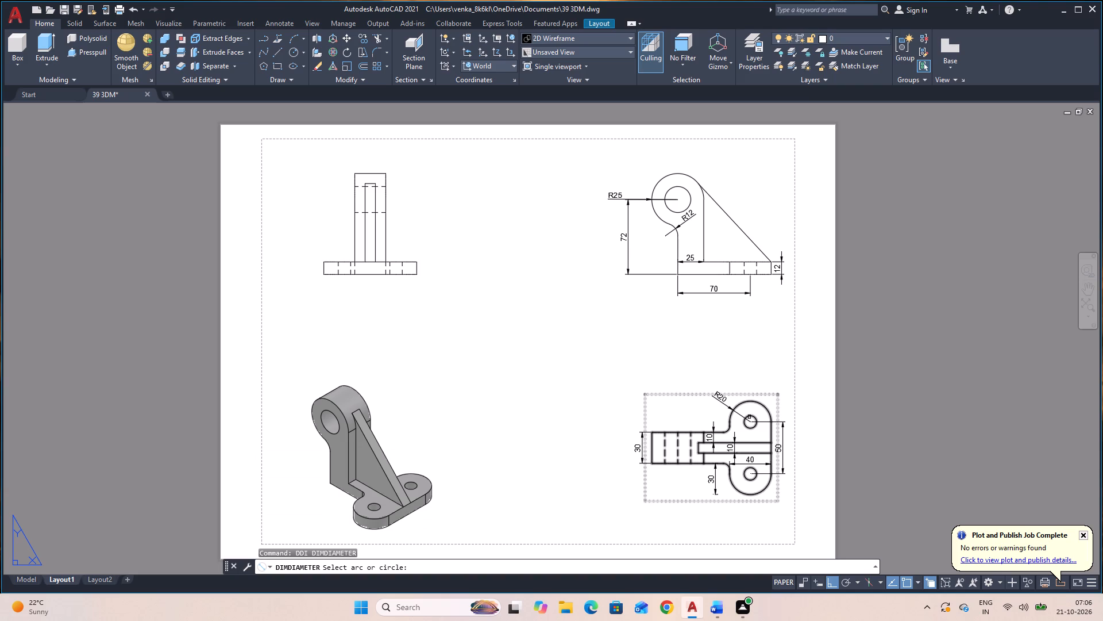
left_click(749, 480)
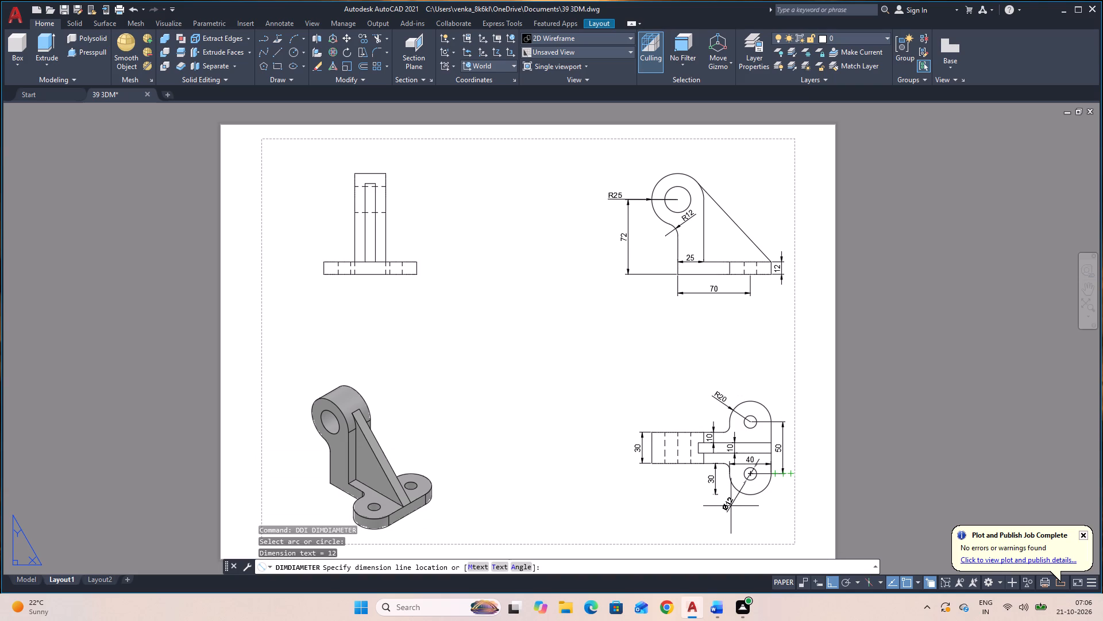
left_click(676, 476)
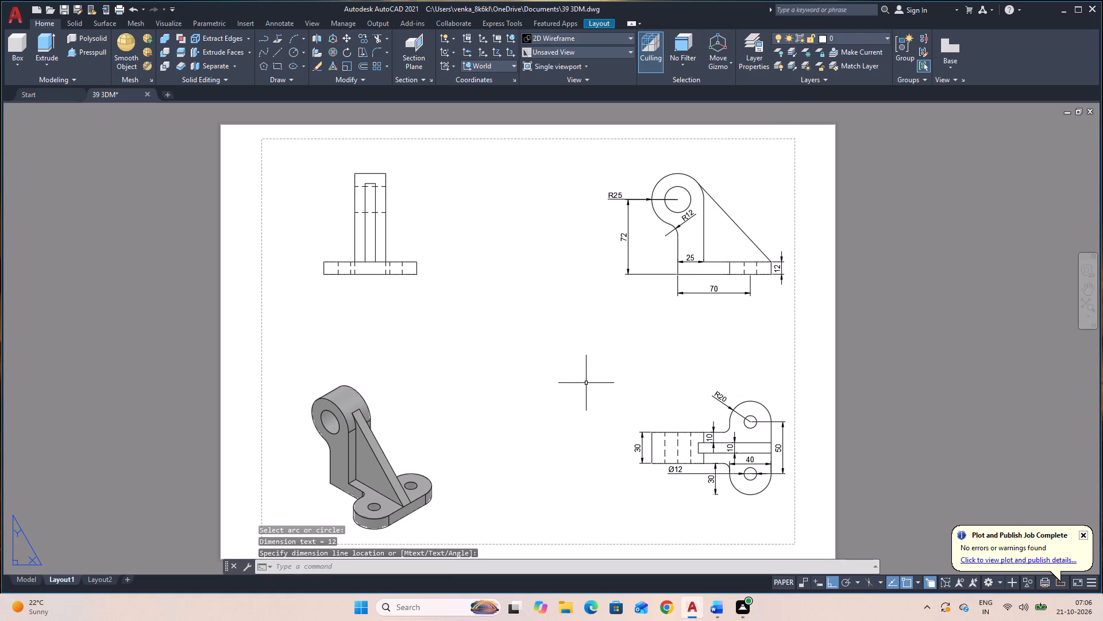
Add a diameter dimension to the boss hole in the base view, with the text just above the boss radius dimension.
key("space")
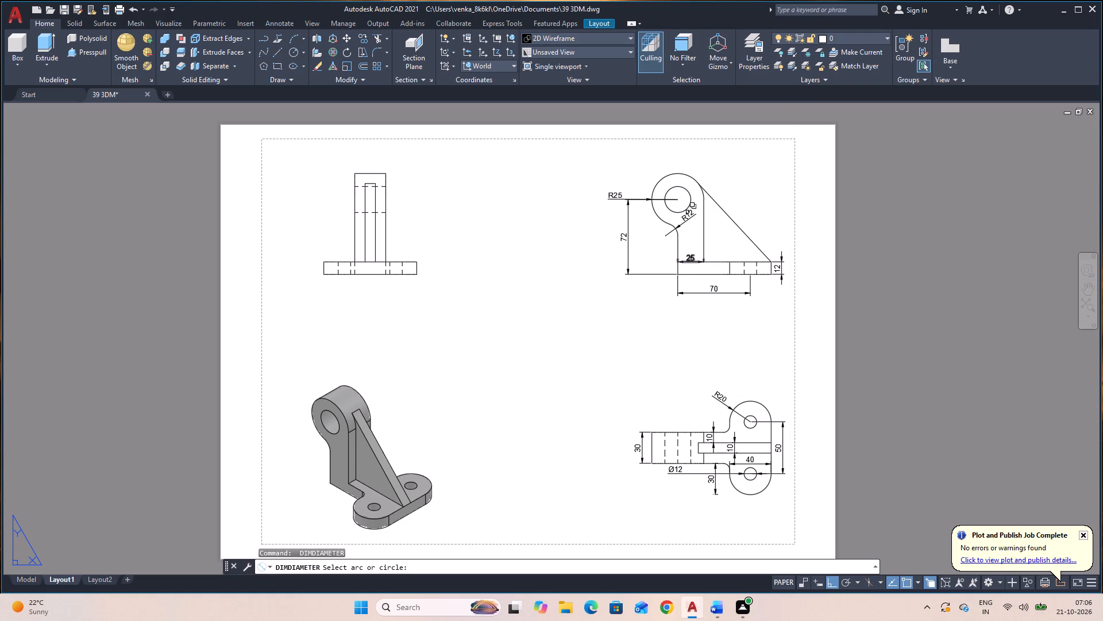
left_click(689, 192)
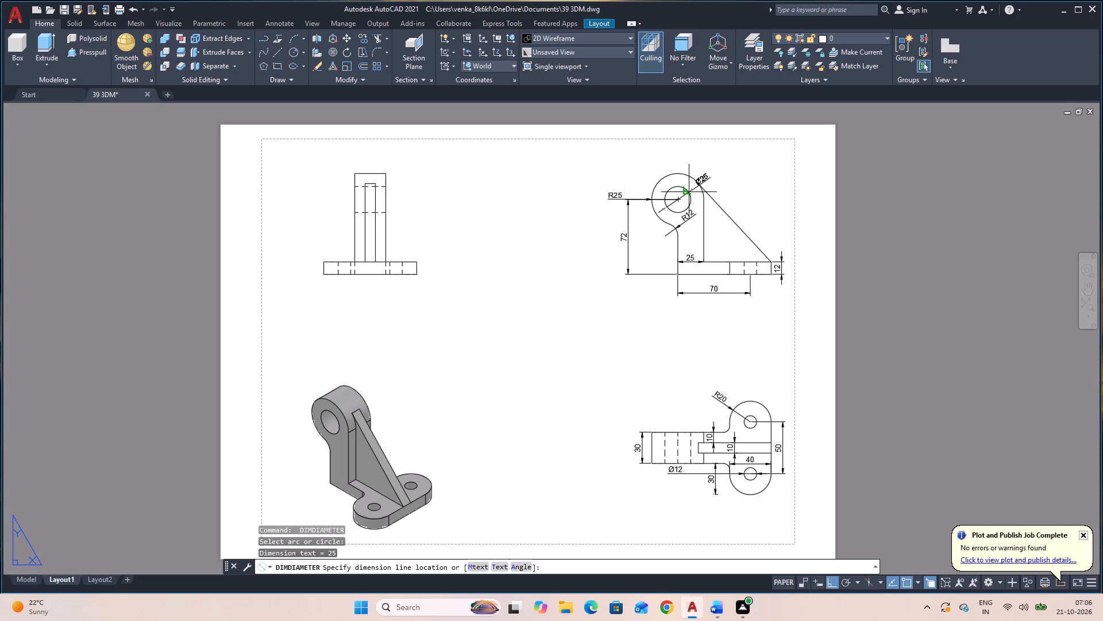
left_click(616, 182)
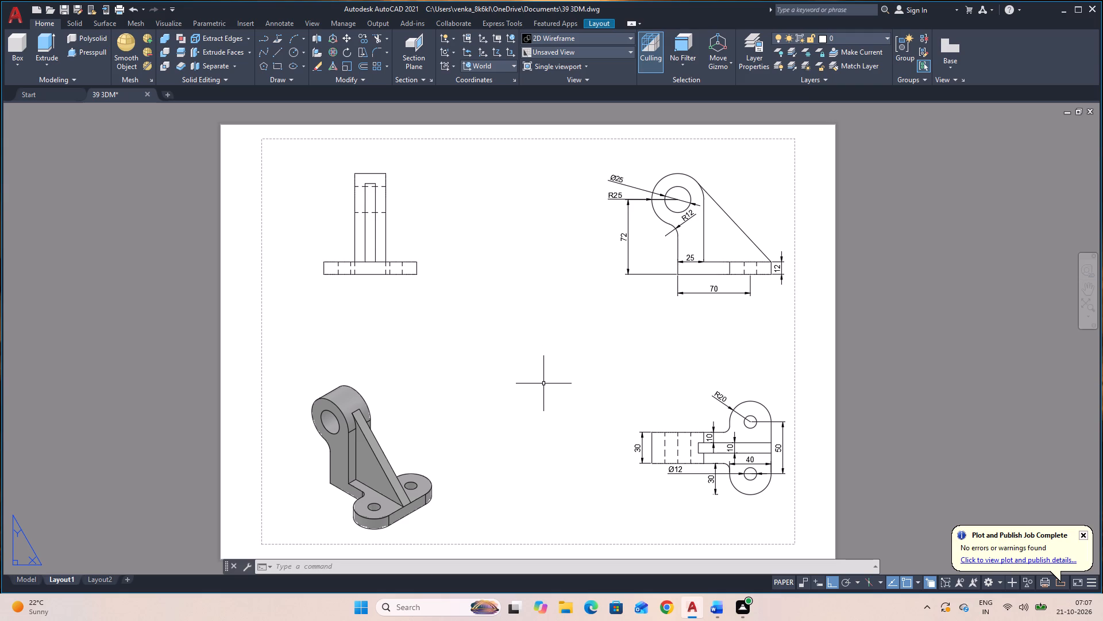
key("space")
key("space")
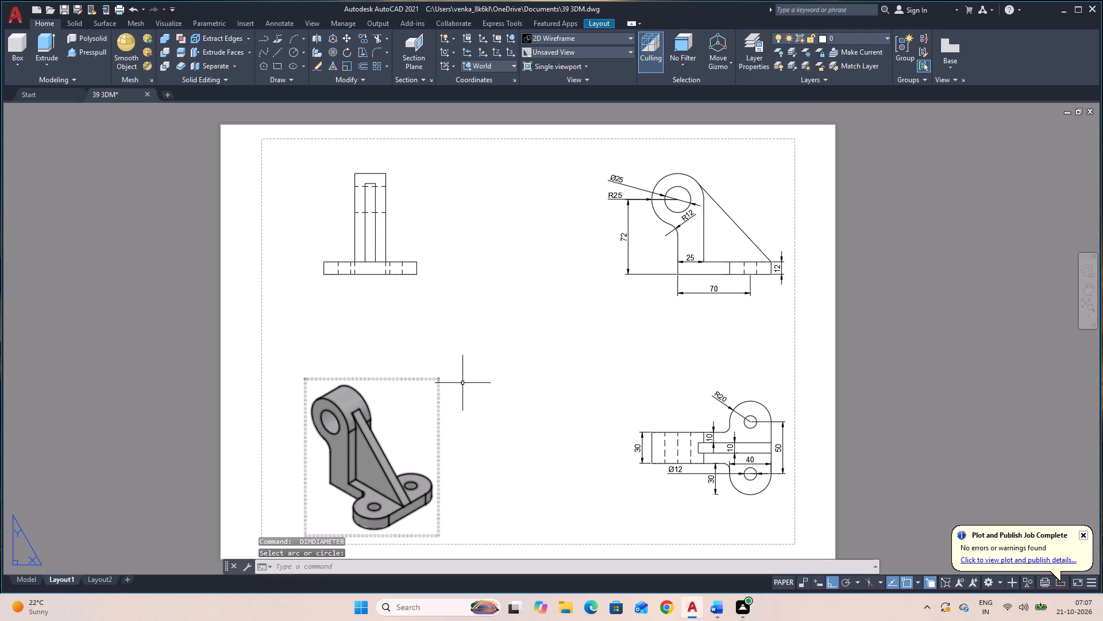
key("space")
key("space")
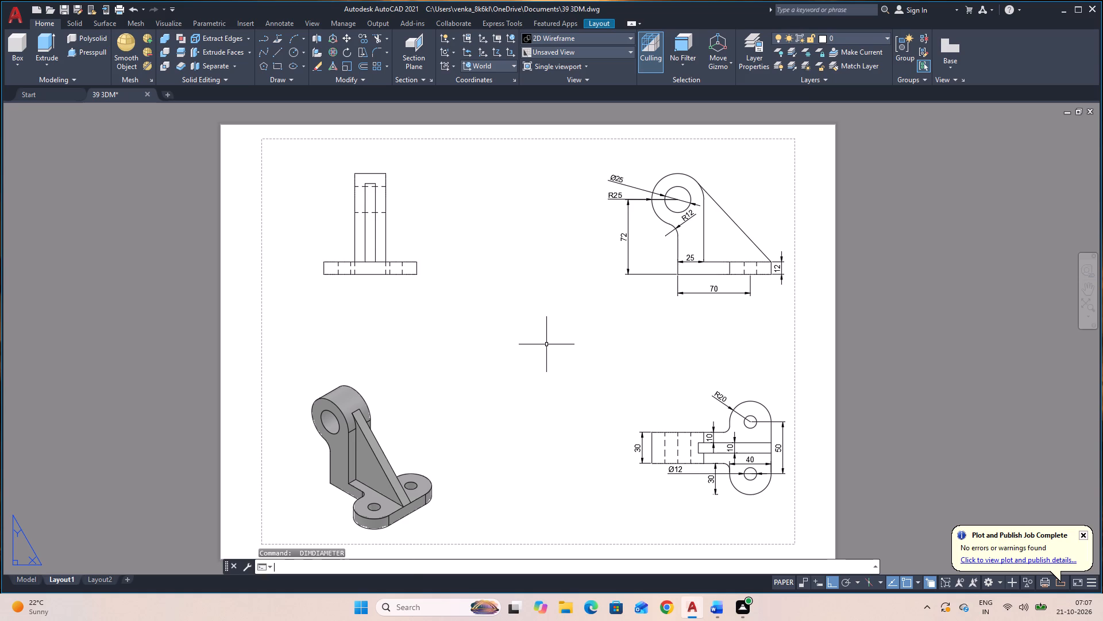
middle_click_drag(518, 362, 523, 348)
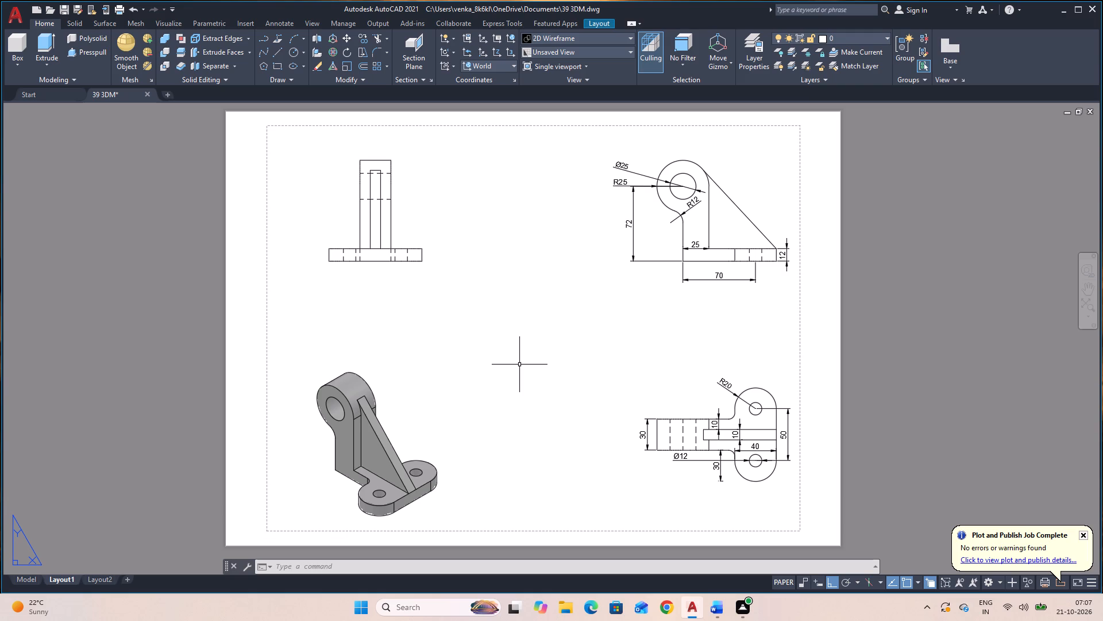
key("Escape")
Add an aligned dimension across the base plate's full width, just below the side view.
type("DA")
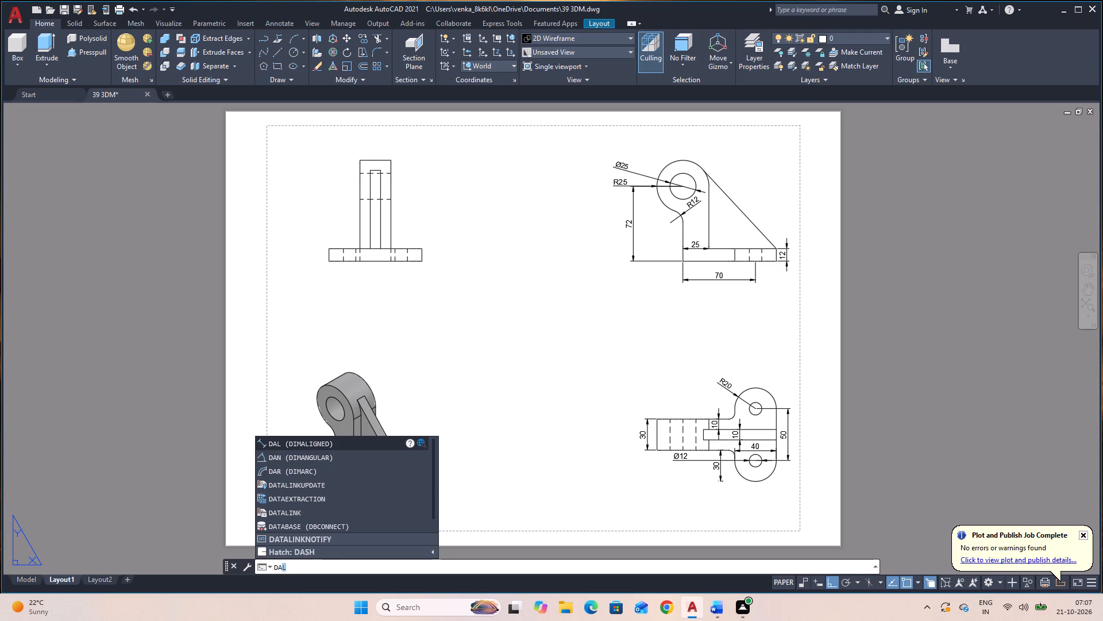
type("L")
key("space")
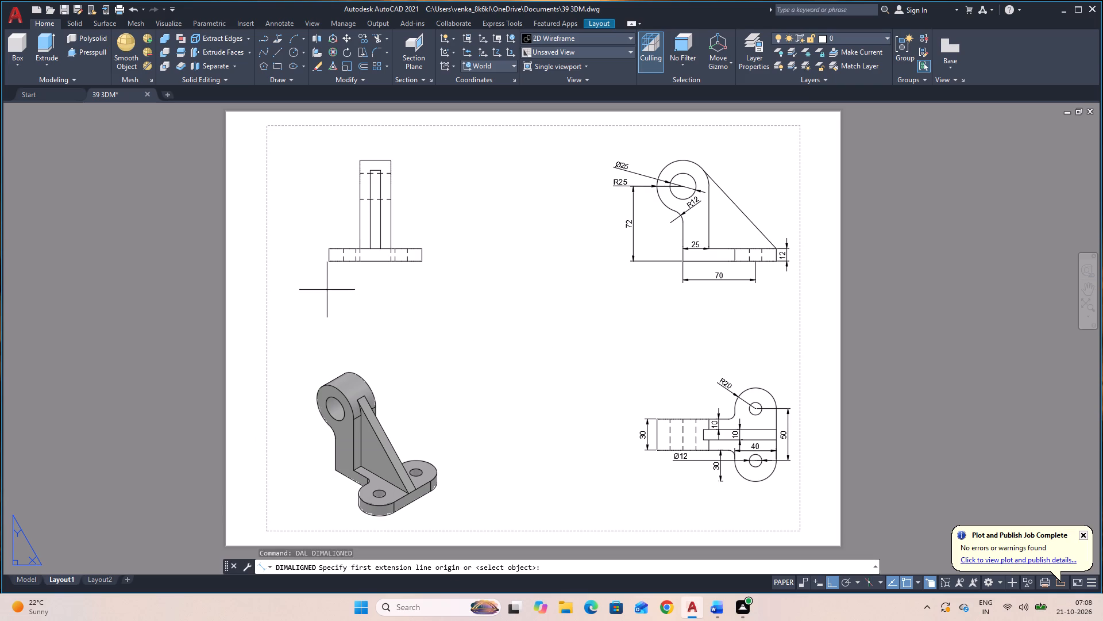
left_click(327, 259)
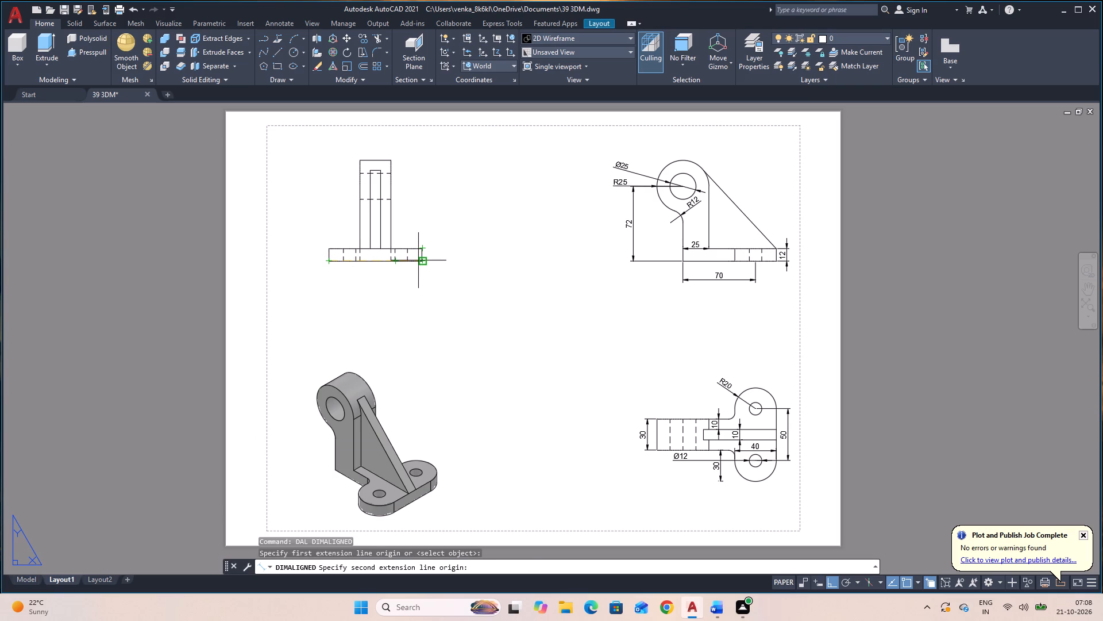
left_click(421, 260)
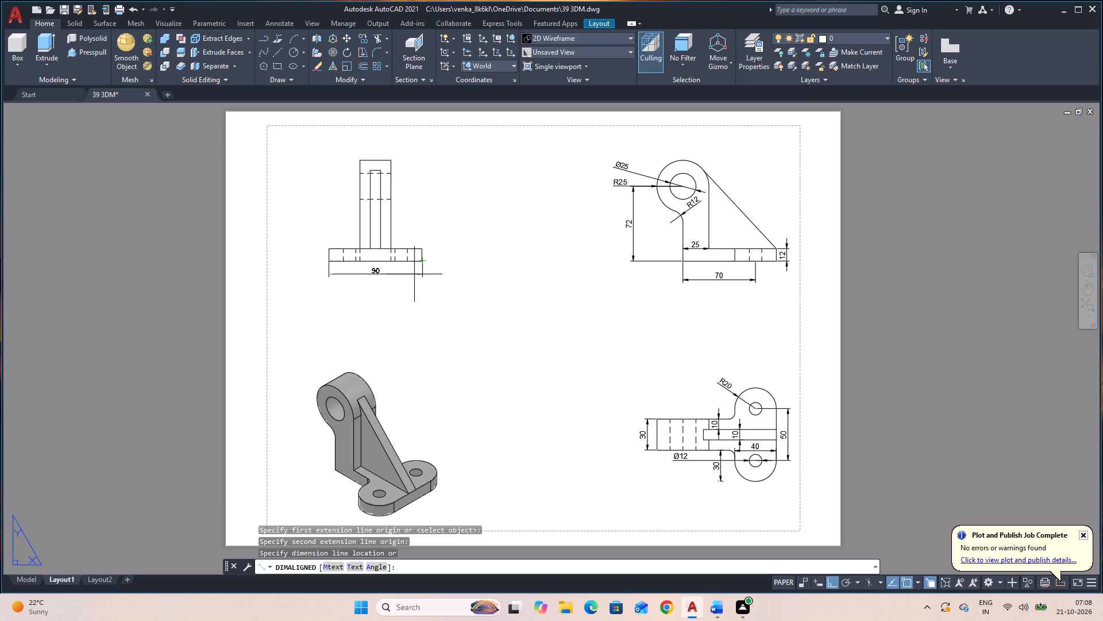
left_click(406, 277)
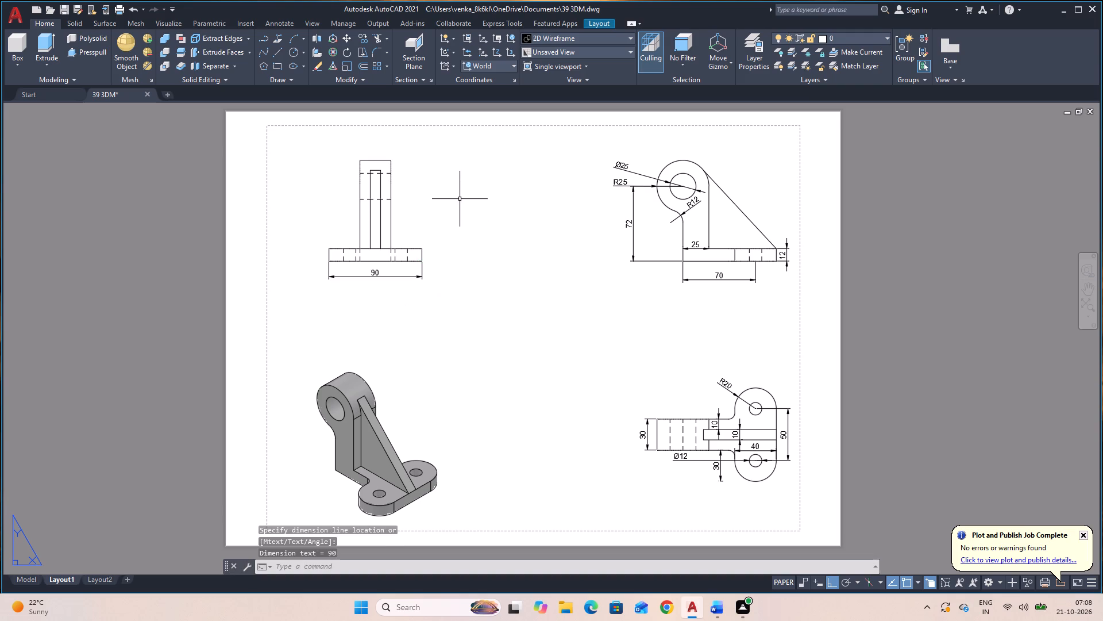
Add an aligned dimension across the top of the upright in the side view, just above its top edge.
key("space")
left_click(362, 163)
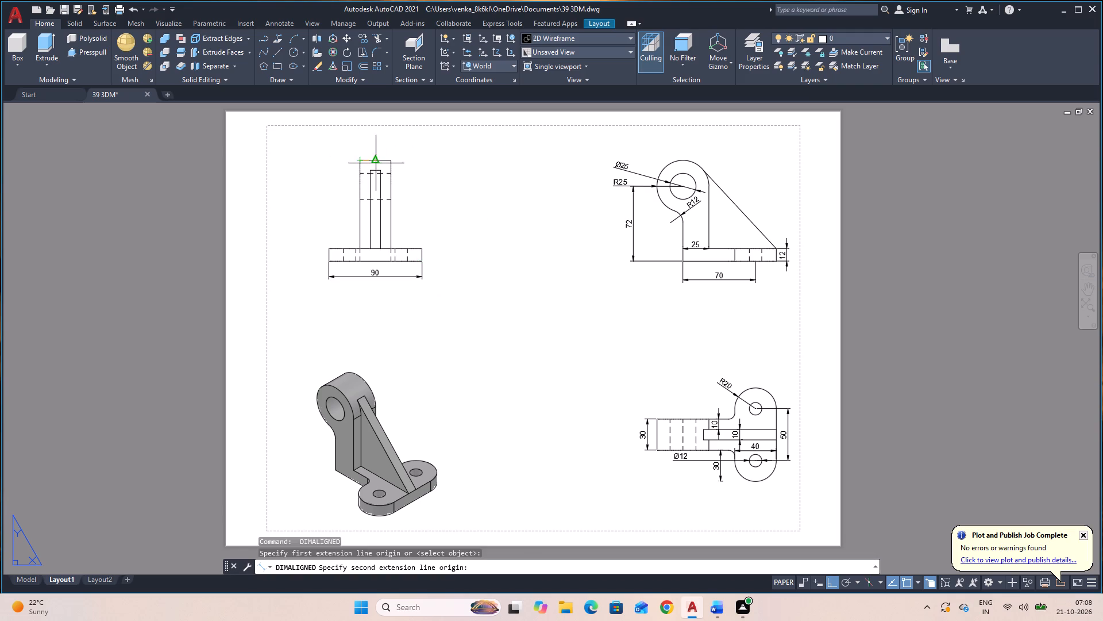
left_click(390, 158)
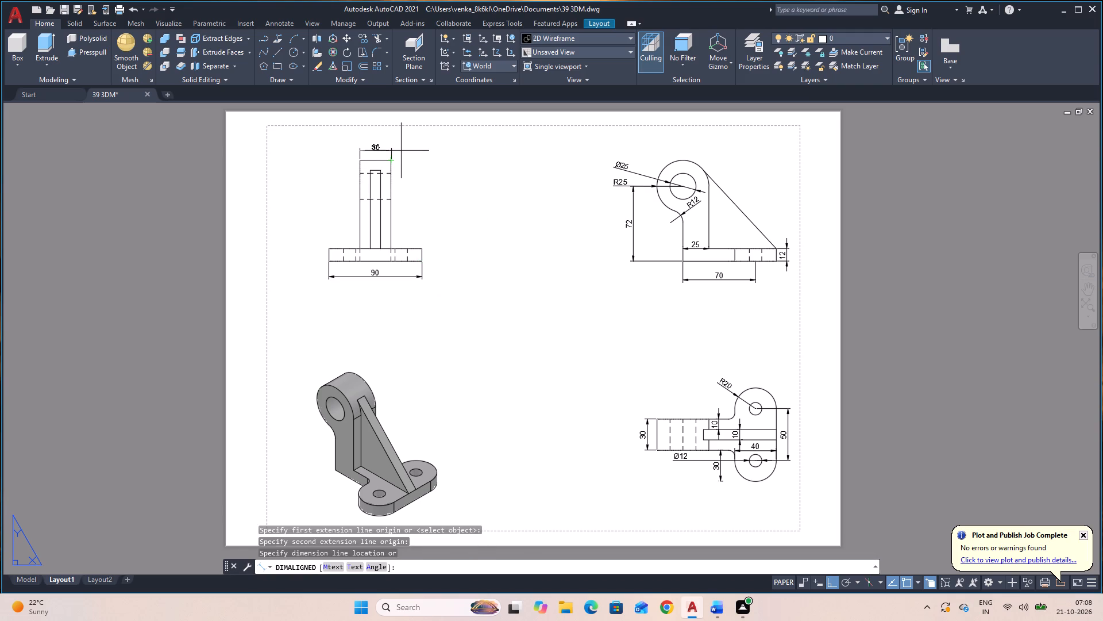
left_click(401, 151)
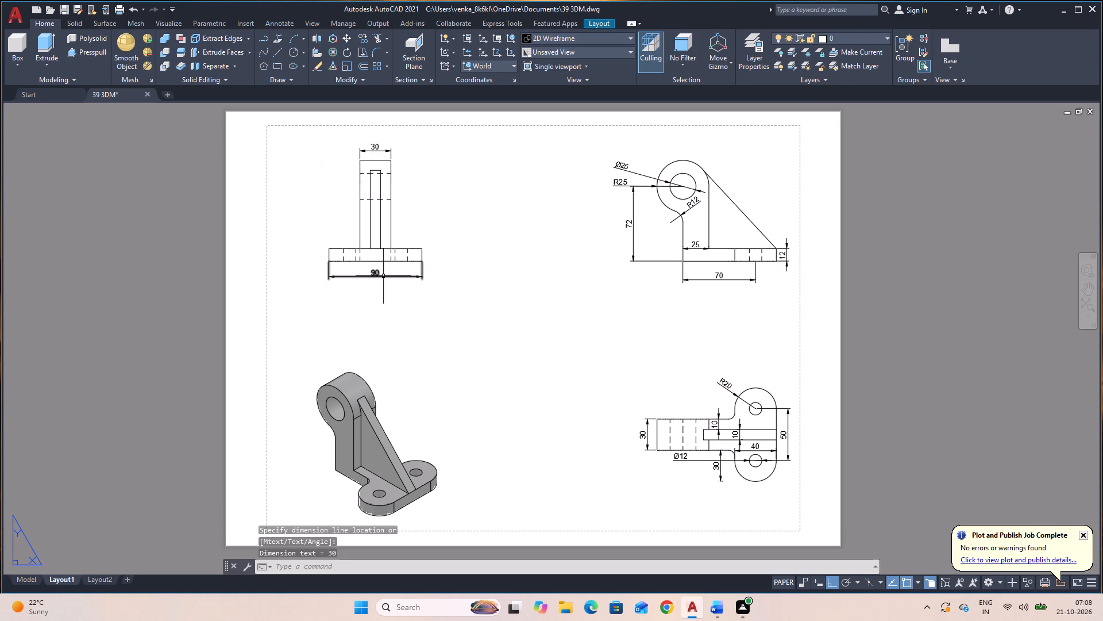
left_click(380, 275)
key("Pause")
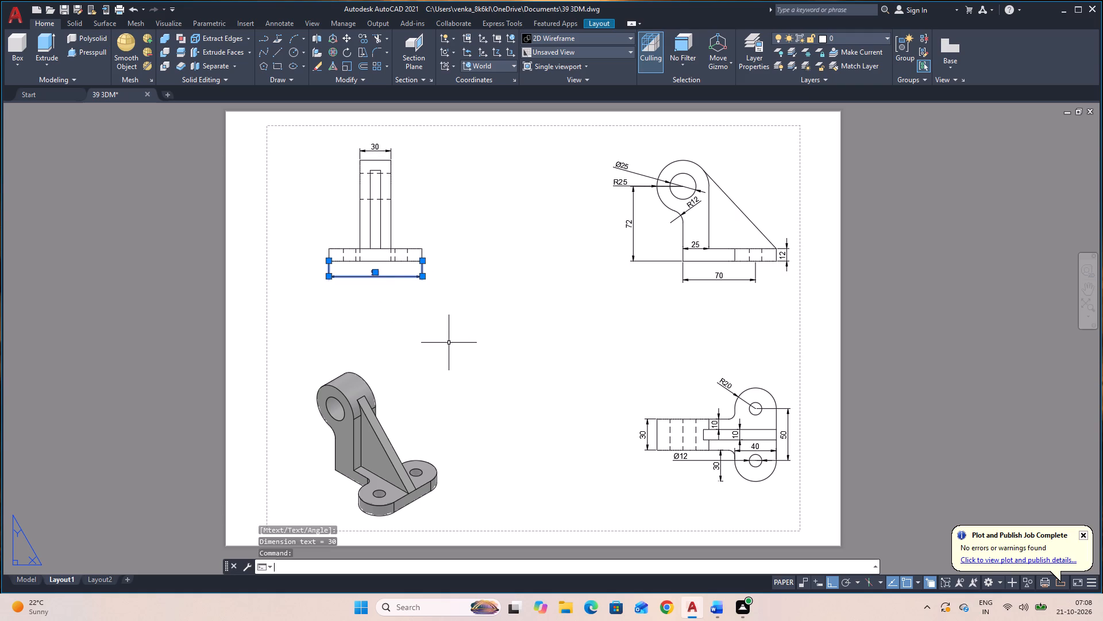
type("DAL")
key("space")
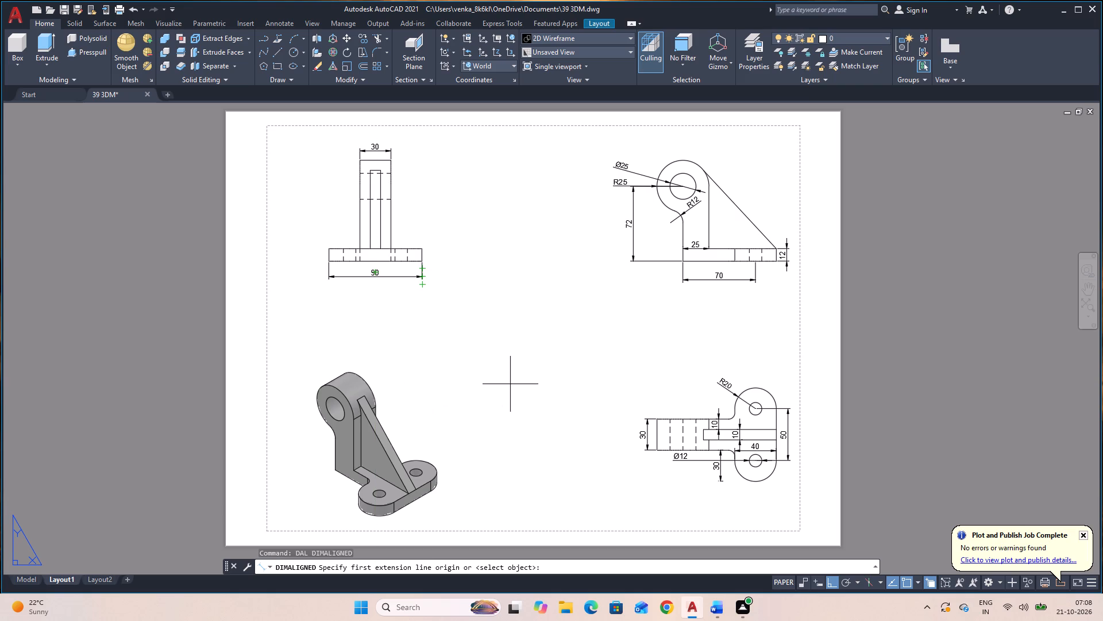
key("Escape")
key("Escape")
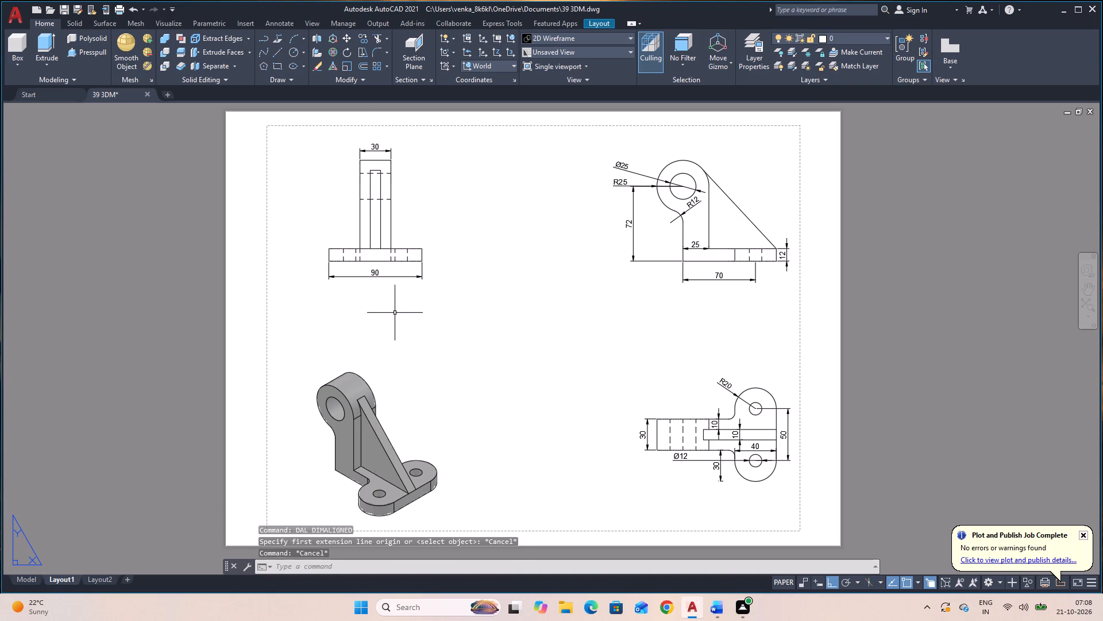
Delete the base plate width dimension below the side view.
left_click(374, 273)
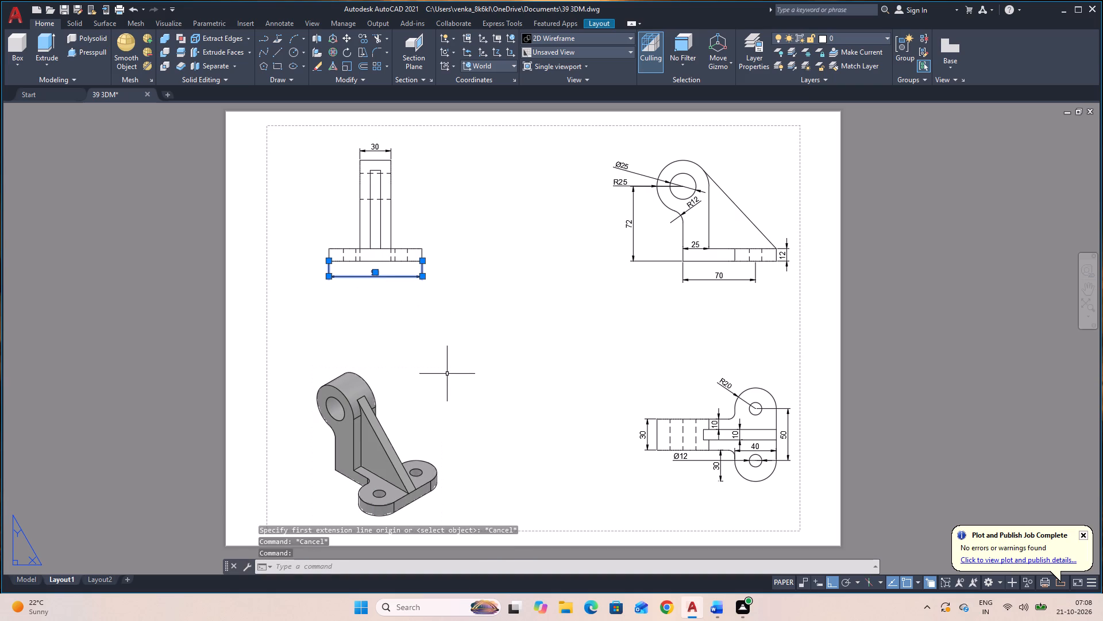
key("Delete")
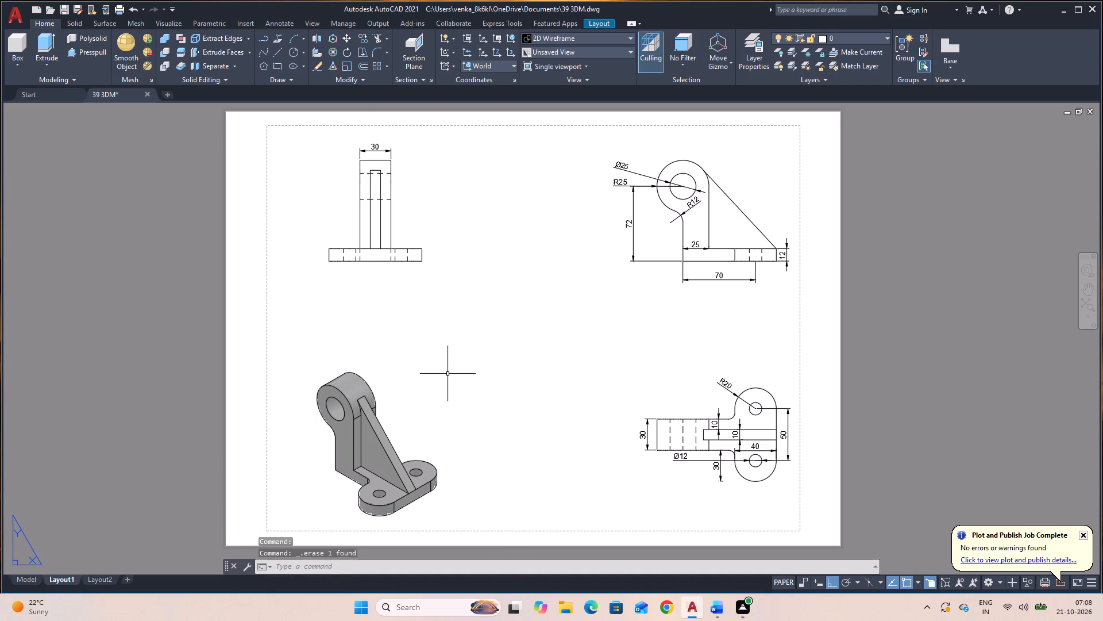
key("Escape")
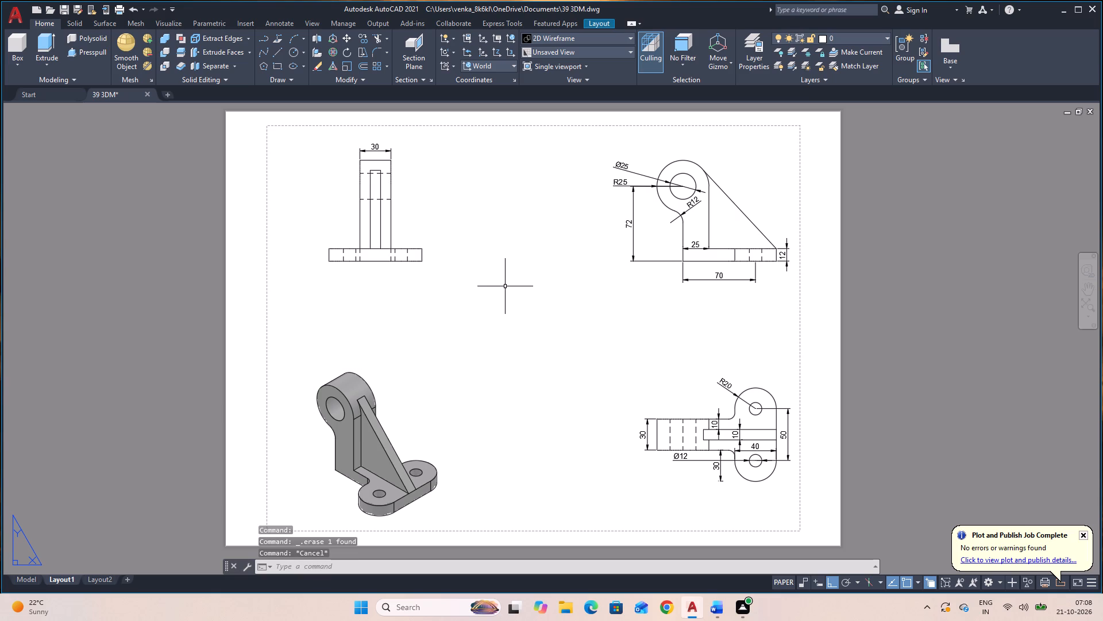
Set up the Layout1 plot with DWG To PDF.pc3, monochrome.ctb, a window just outside the dashed printable border, and the plot centred.
middle_click_drag(507, 288, 508, 297)
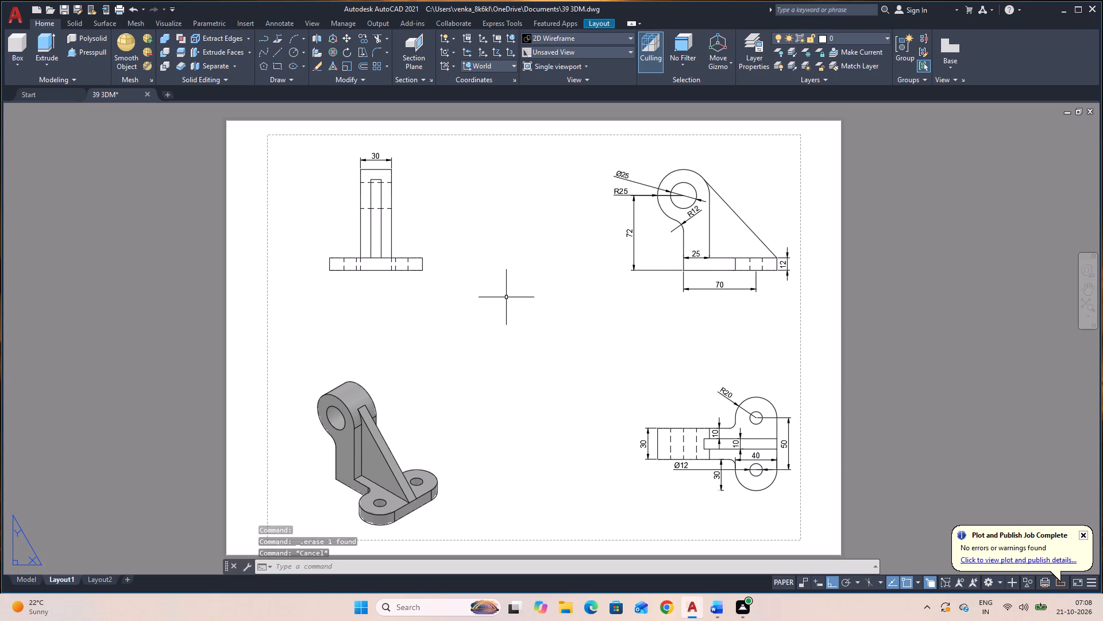
key("ctrl+p")
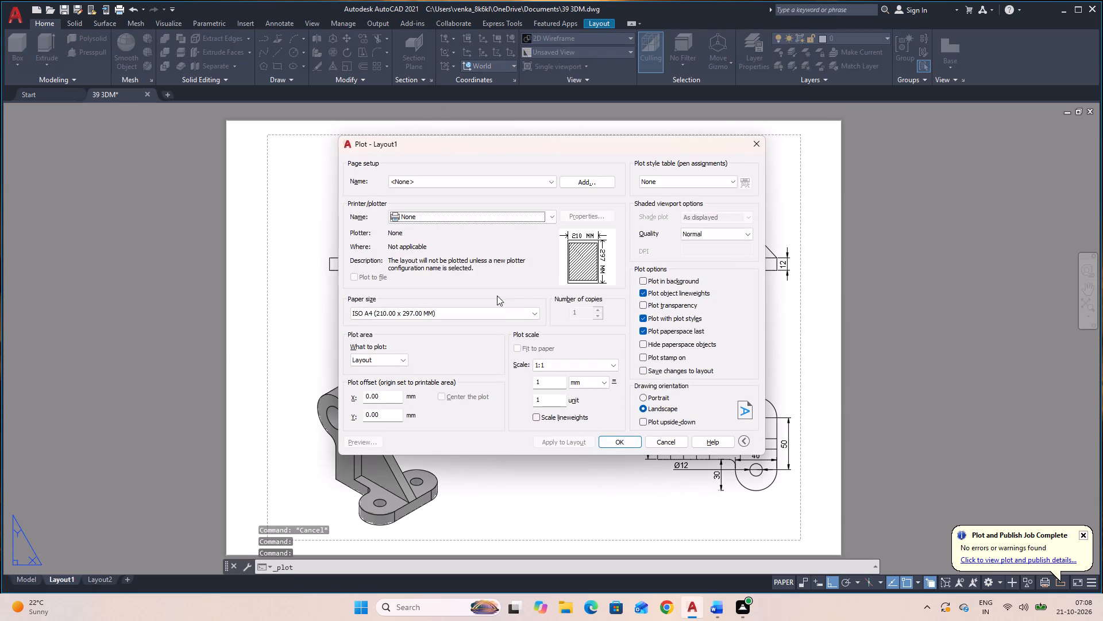
left_click(499, 224)
left_click(495, 218)
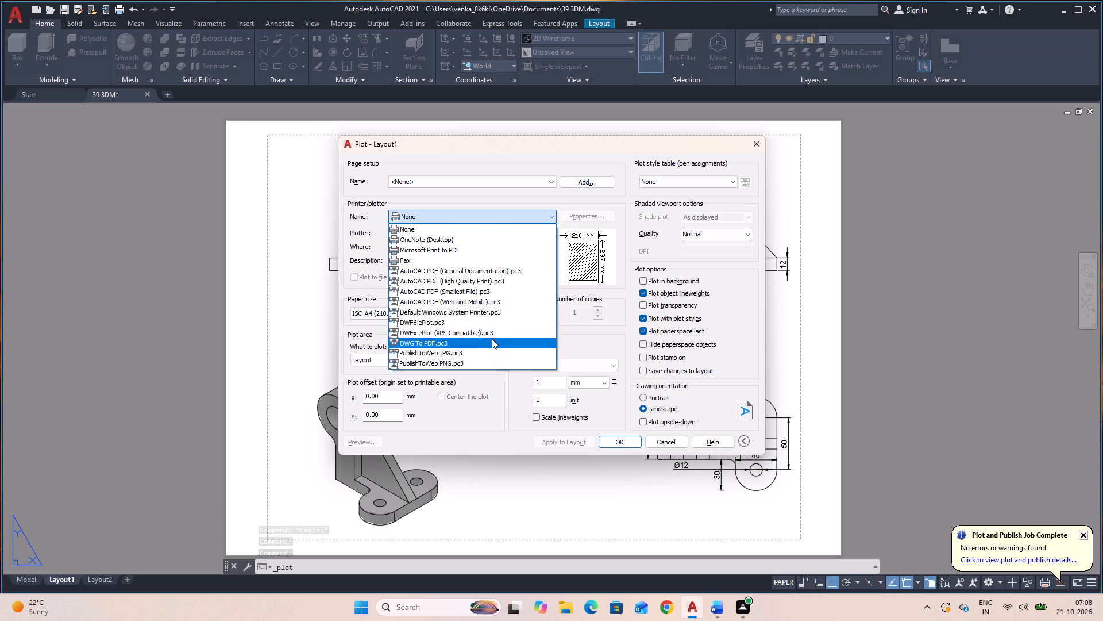
left_click(492, 339)
left_click(689, 181)
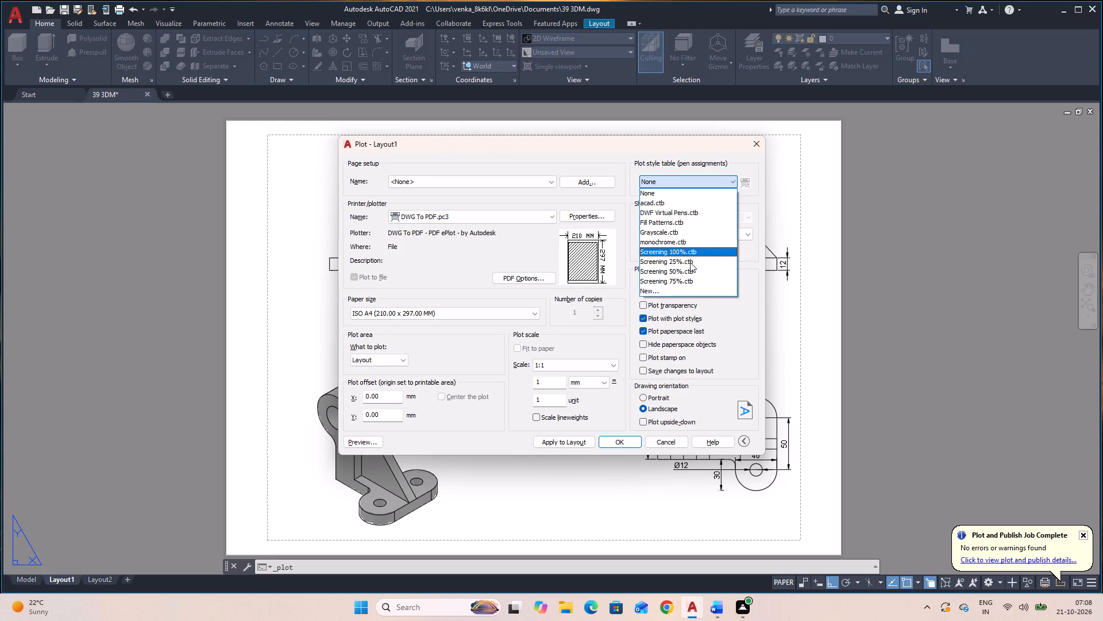
left_click(678, 240)
left_click(391, 356)
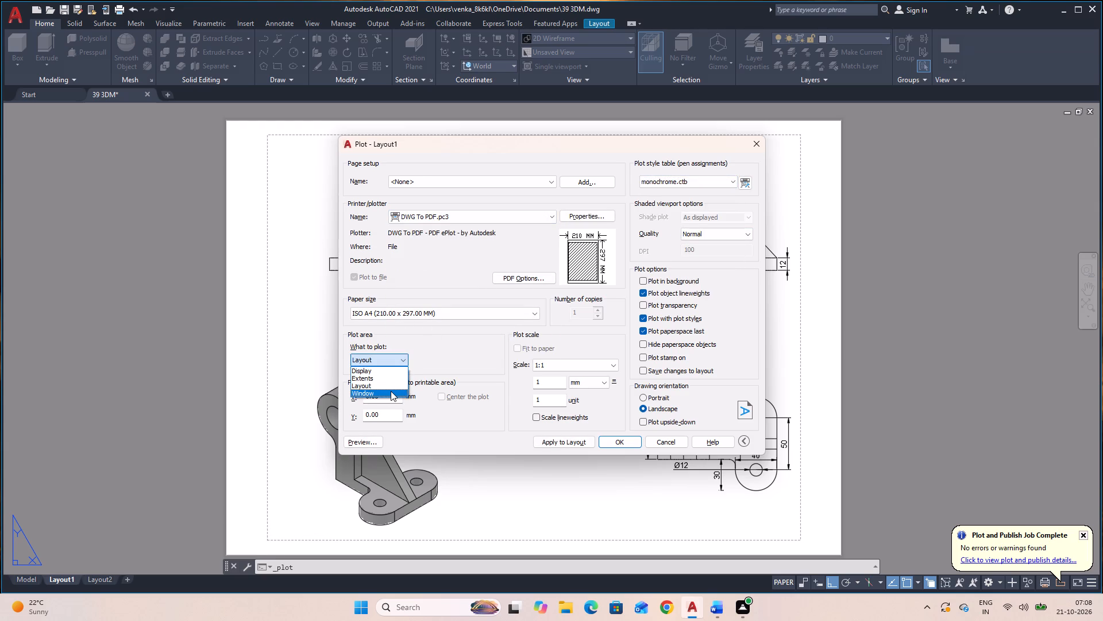
left_click(391, 392)
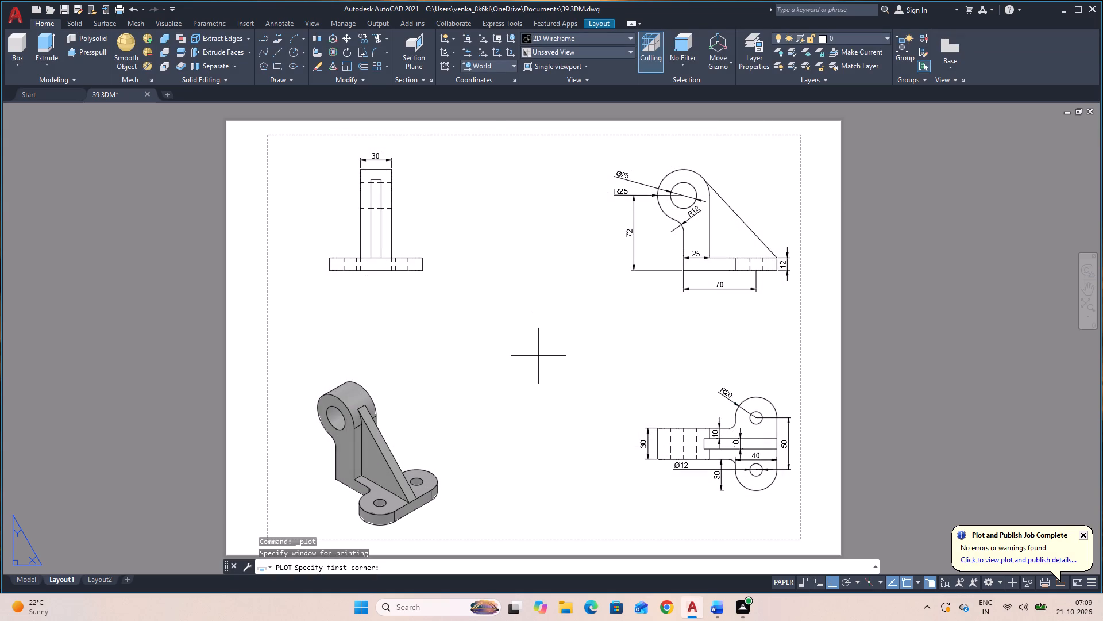
left_click(261, 131)
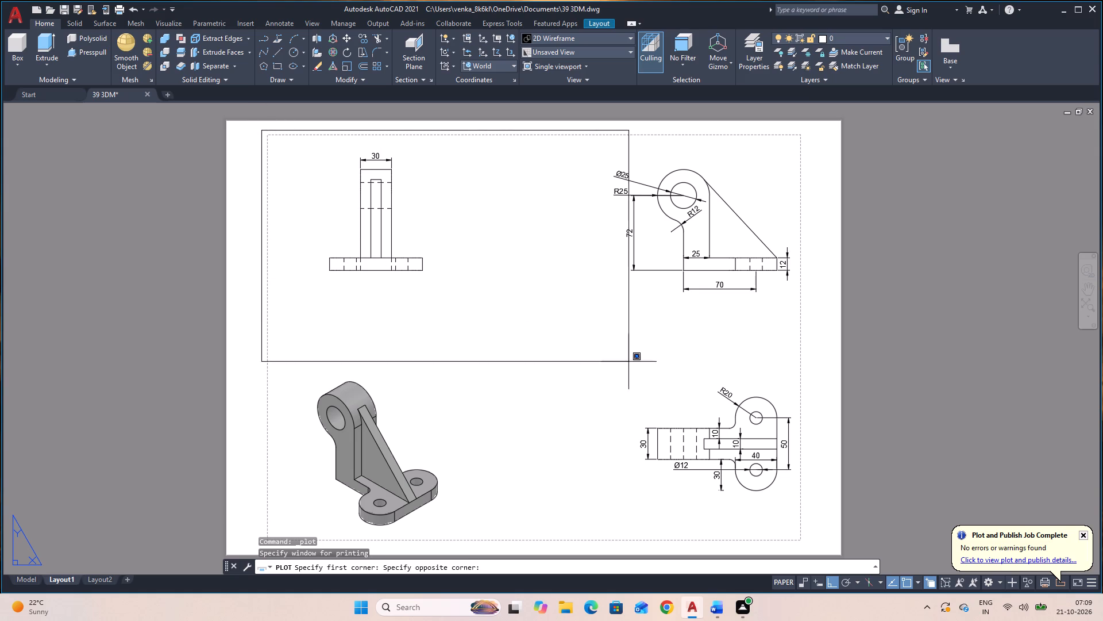
left_click(807, 546)
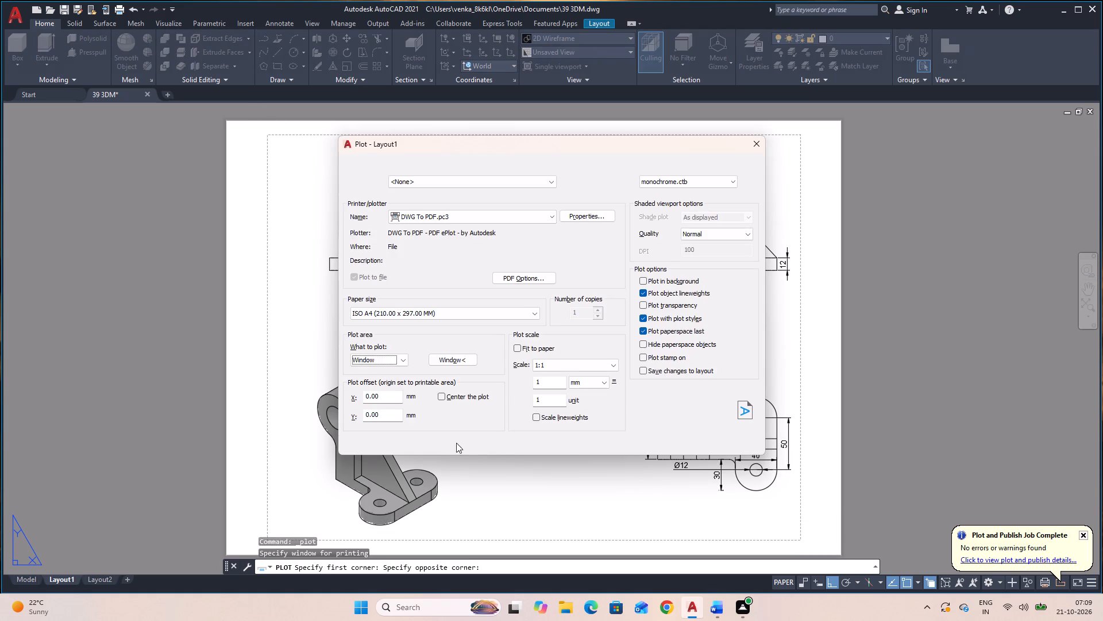
left_click(450, 394)
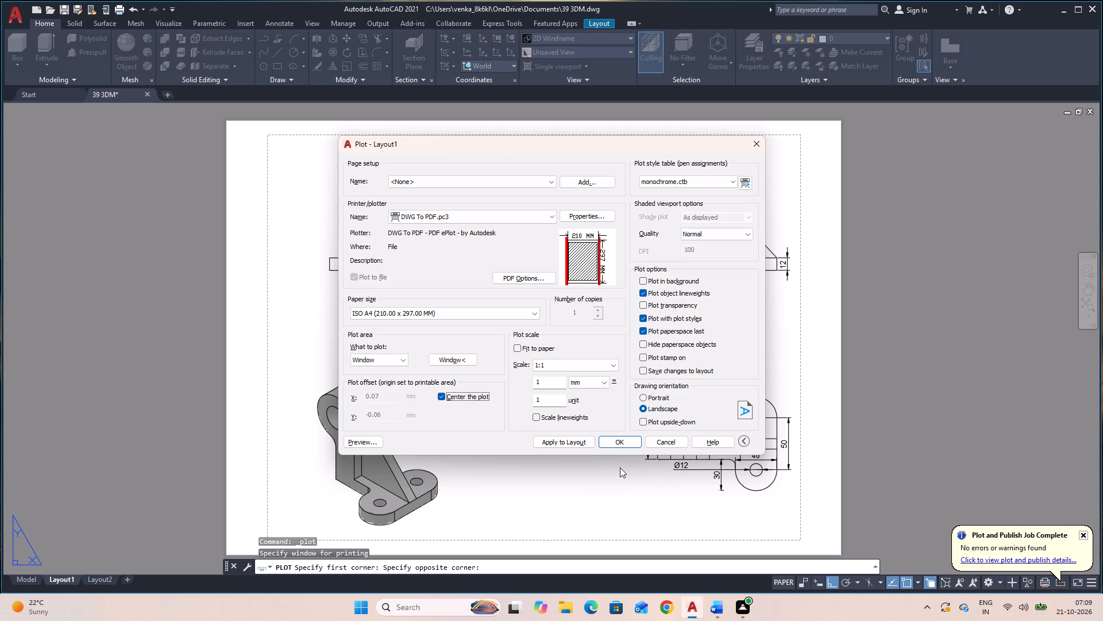
Plot the layout to a PDF named 39 3DM in Documents and close the PDF that opens.
left_click(614, 444)
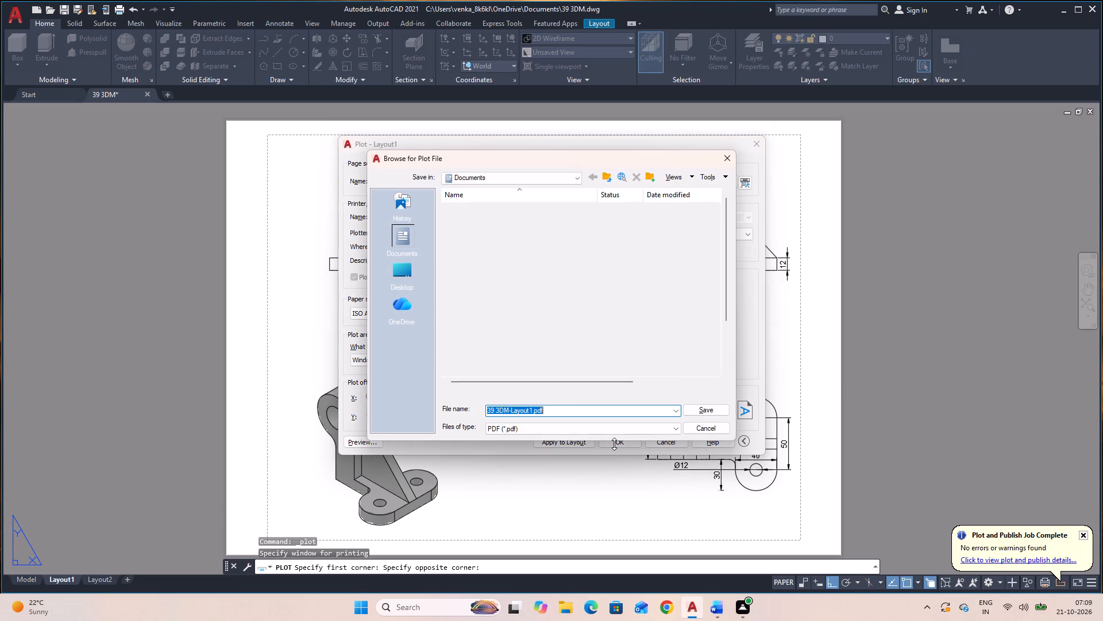
left_click(582, 413)
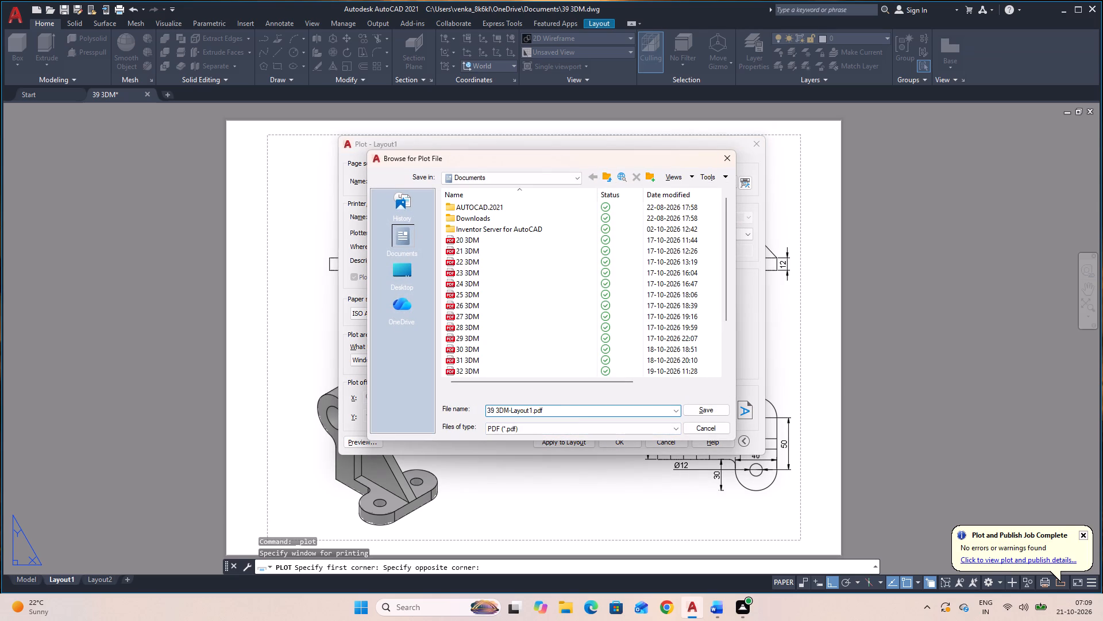
key("BackSpace")
key("BackSpace")
key("BackSpace")
key("BackSpace")
key("BackSpace")
key("BackSpace")
key("BackSpace")
key("BackSpace")
key("BackSpace")
key("BackSpace")
key("BackSpace")
key("BackSpace")
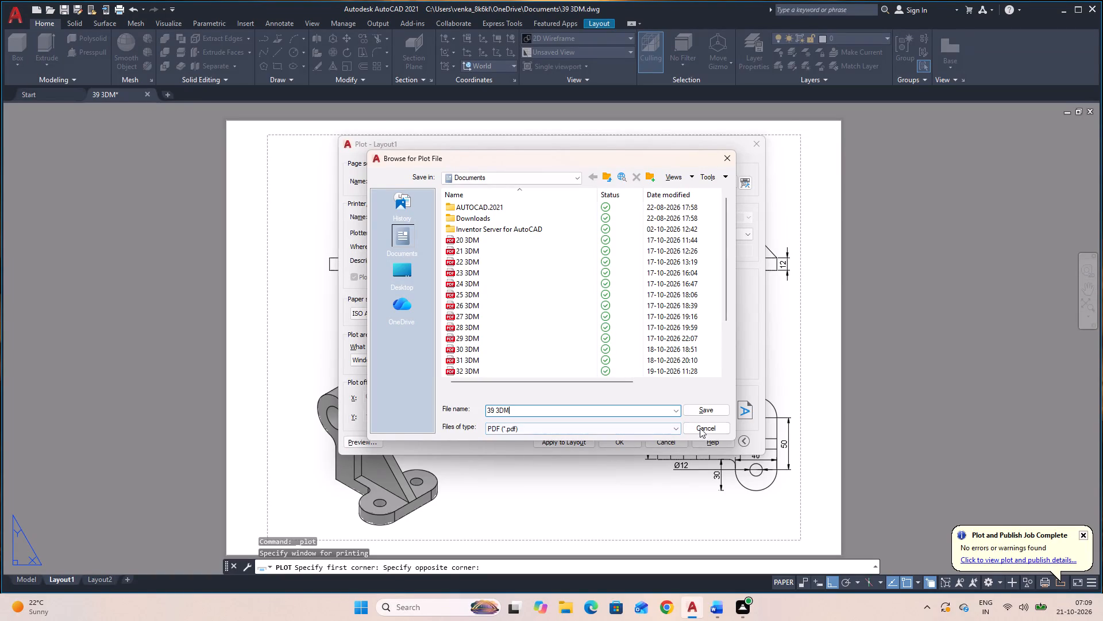
left_click(713, 407)
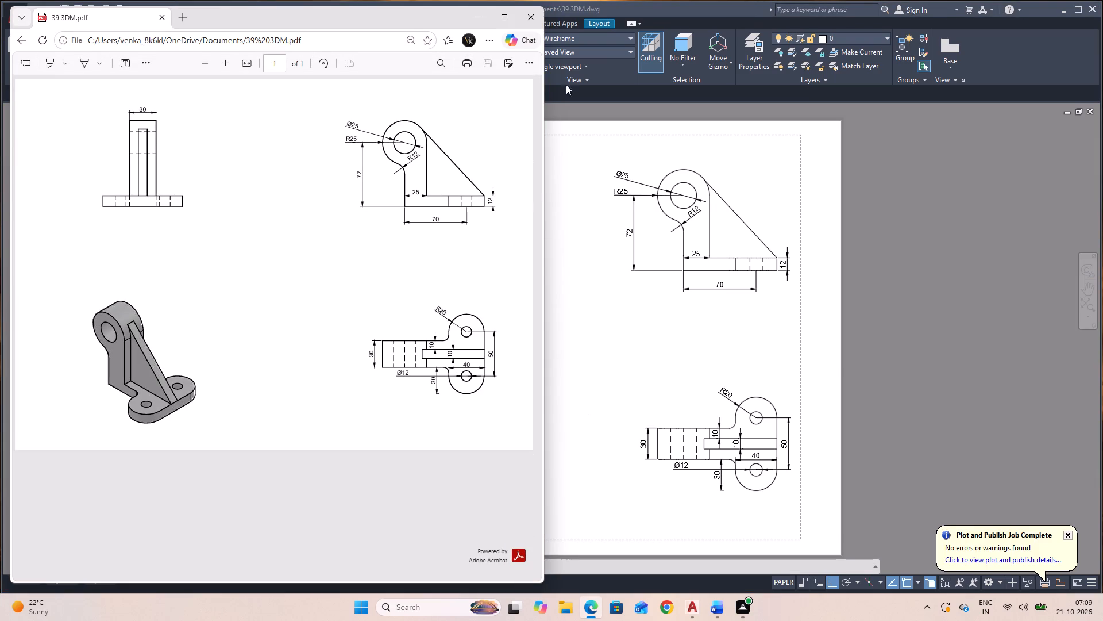
left_click(526, 15)
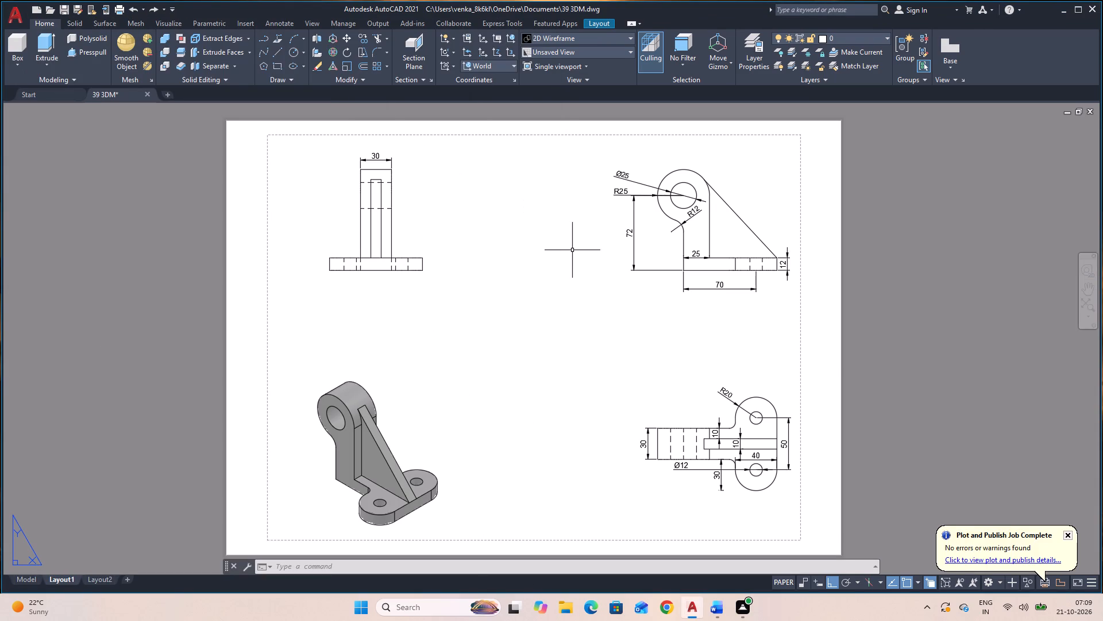
Switch to model space and examine the shaded bracket from the front, back and rib sides.
left_click(28, 581)
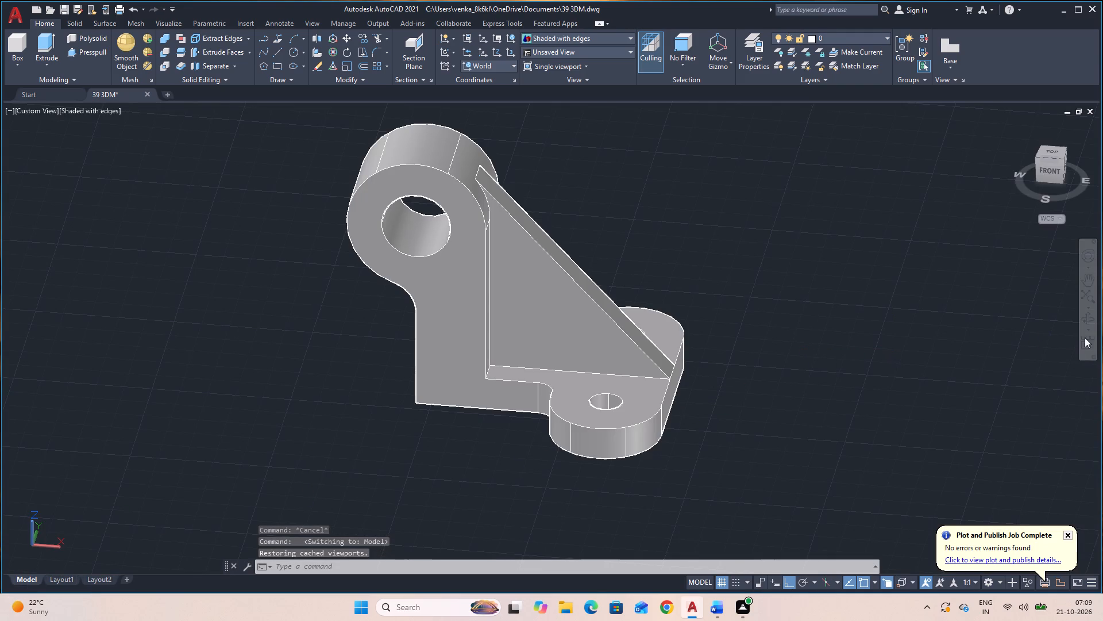
left_click(1087, 319)
left_click_drag(899, 347, 698, 376)
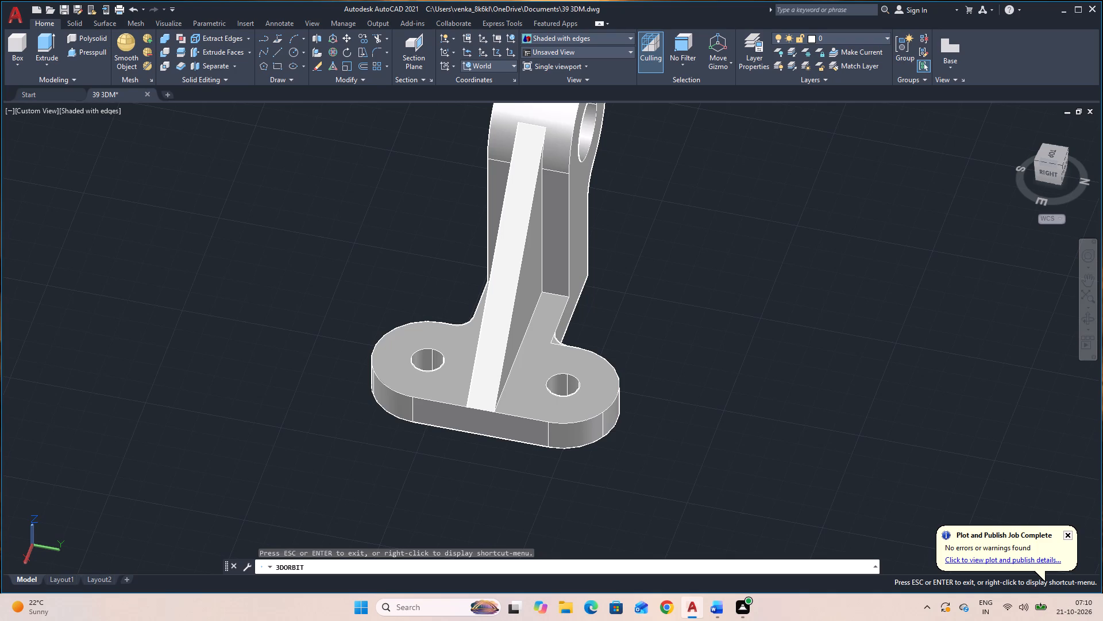
left_click_drag(808, 287, 651, 217)
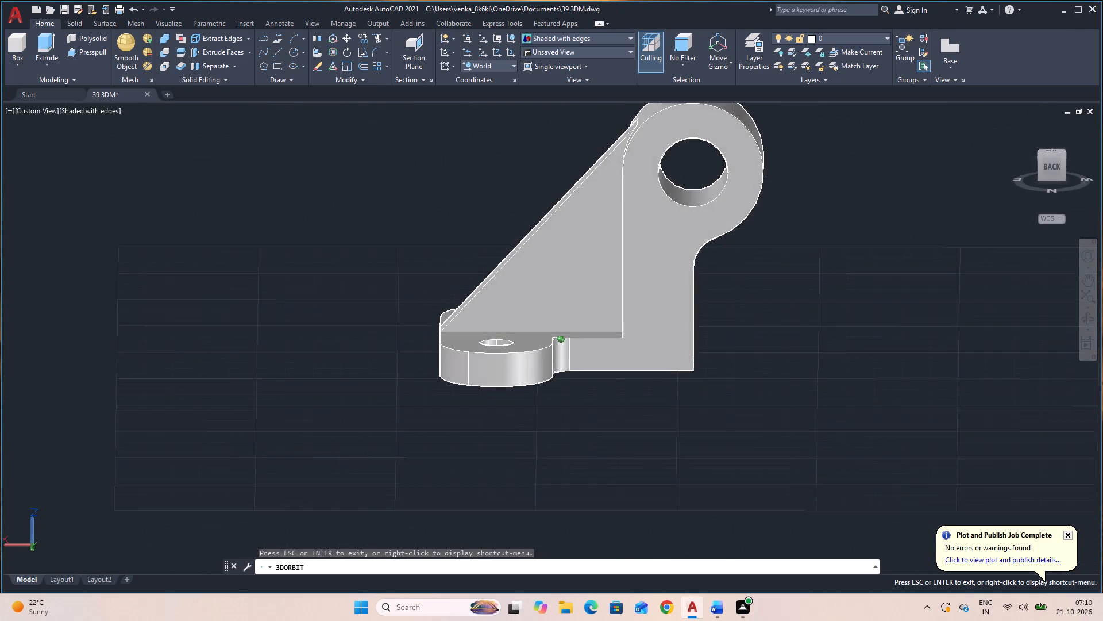
left_click_drag(651, 217, 687, 262)
left_click_drag(758, 384, 740, 350)
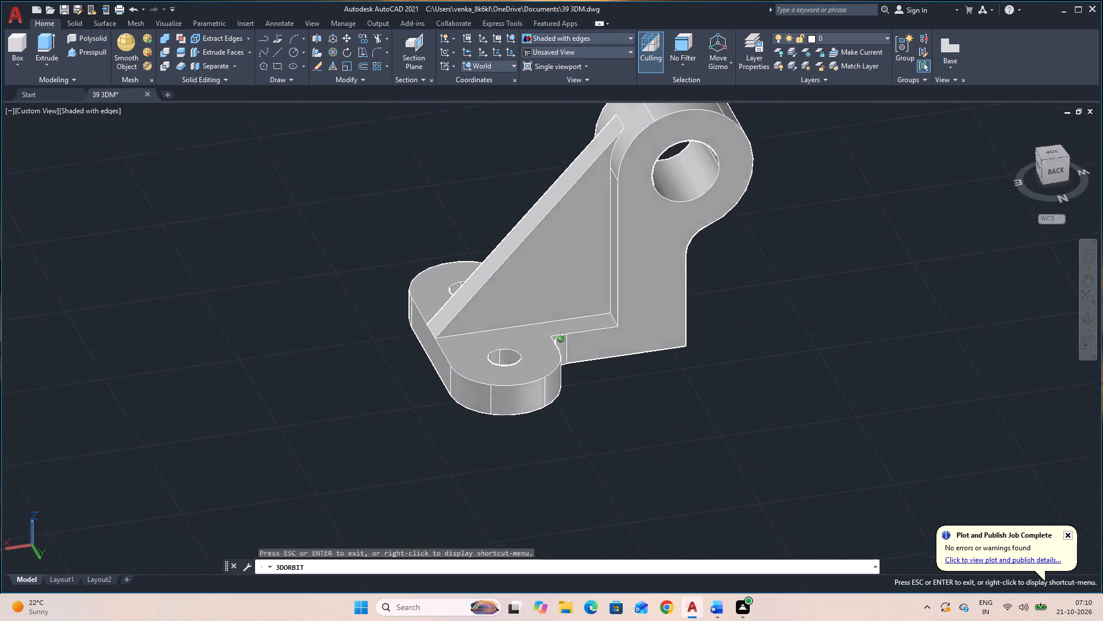
left_click_drag(740, 350, 403, 328)
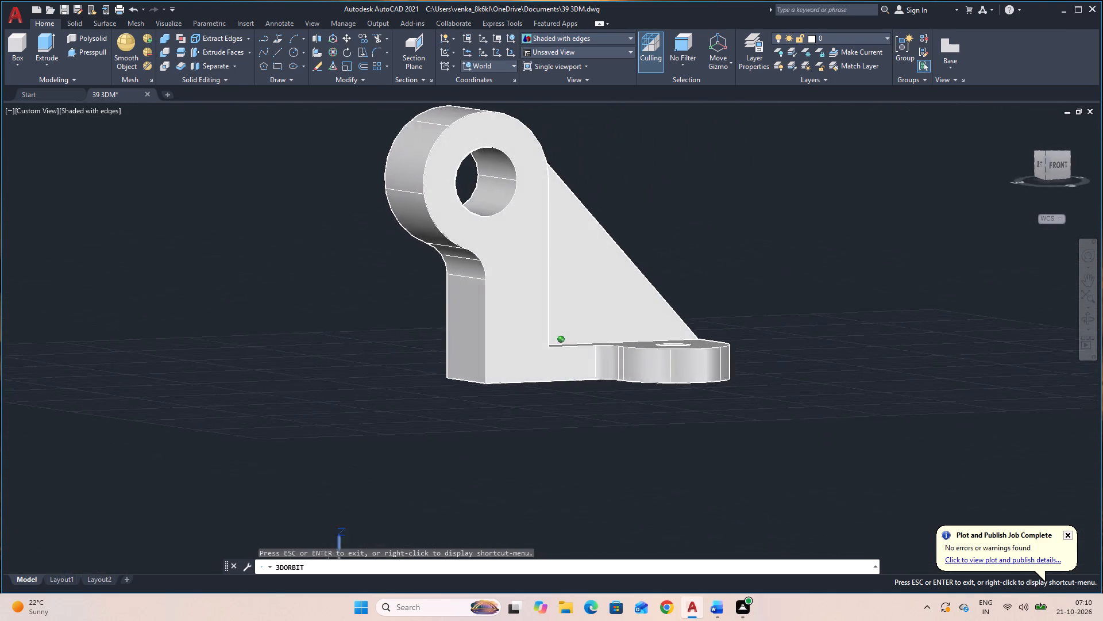
left_click_drag(403, 328, 334, 318)
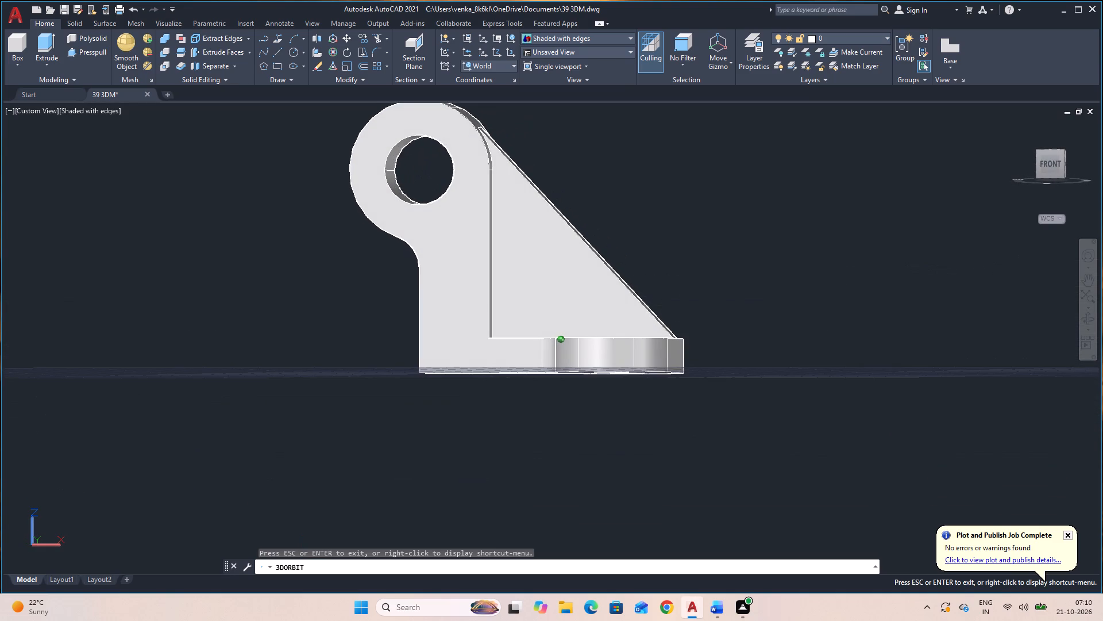
left_click_drag(334, 318, 535, 411)
left_click_drag(442, 411, 593, 408)
left_click_drag(466, 411, 580, 430)
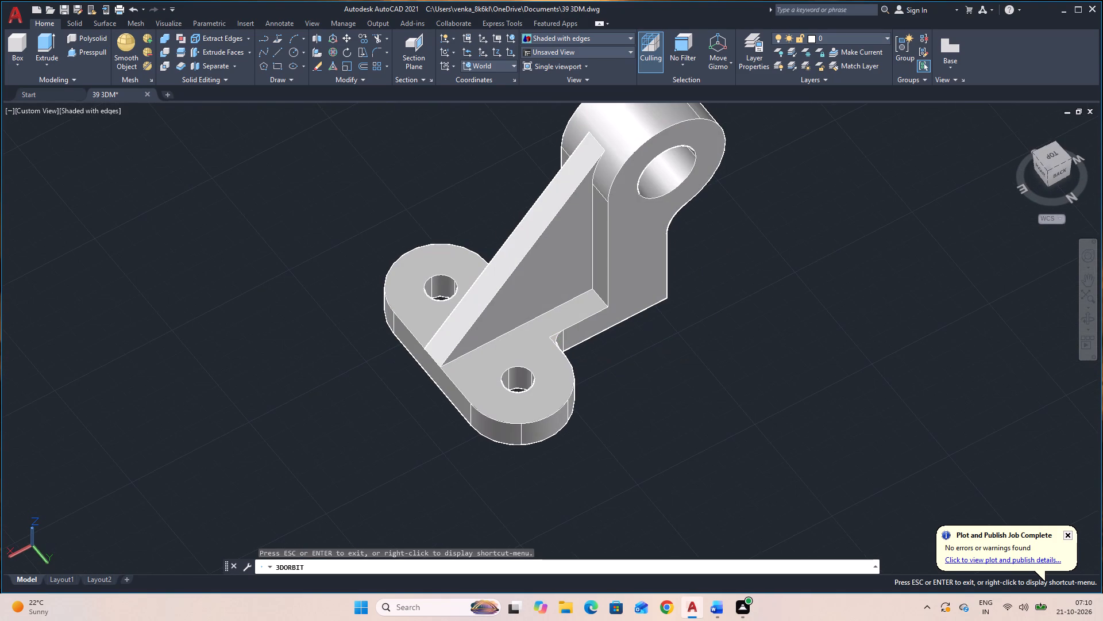
key("Escape")
Move the bracket solid along the negative X direction, clear of the leftover objects at its original position.
left_click(631, 283)
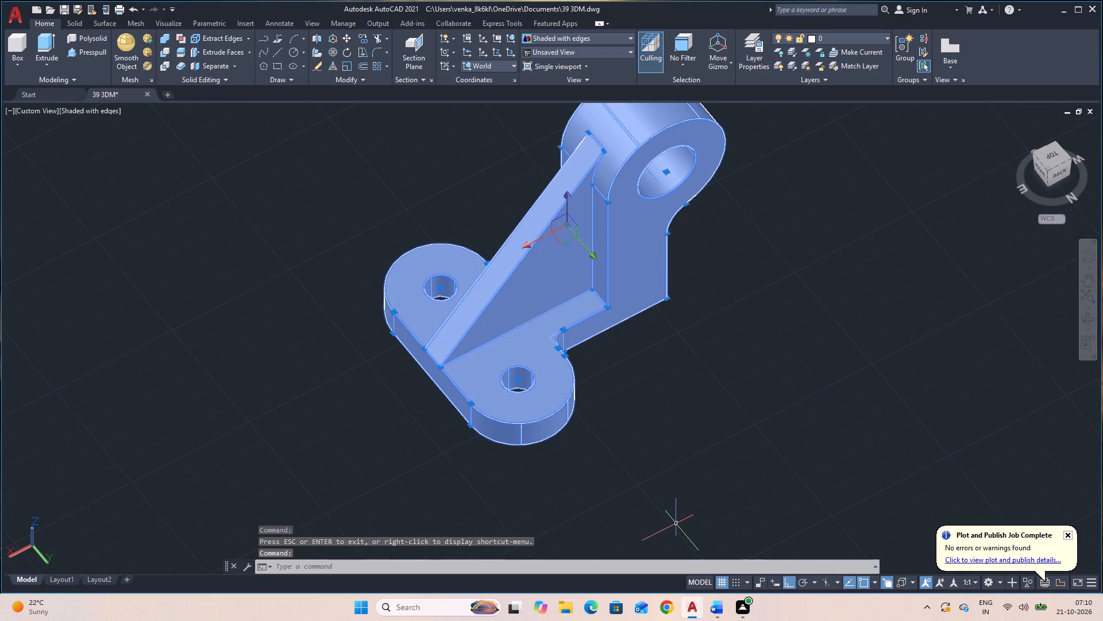
type("M")
key("space")
scroll(701, 485, "down", 2)
middle_click_drag(711, 473, 662, 473)
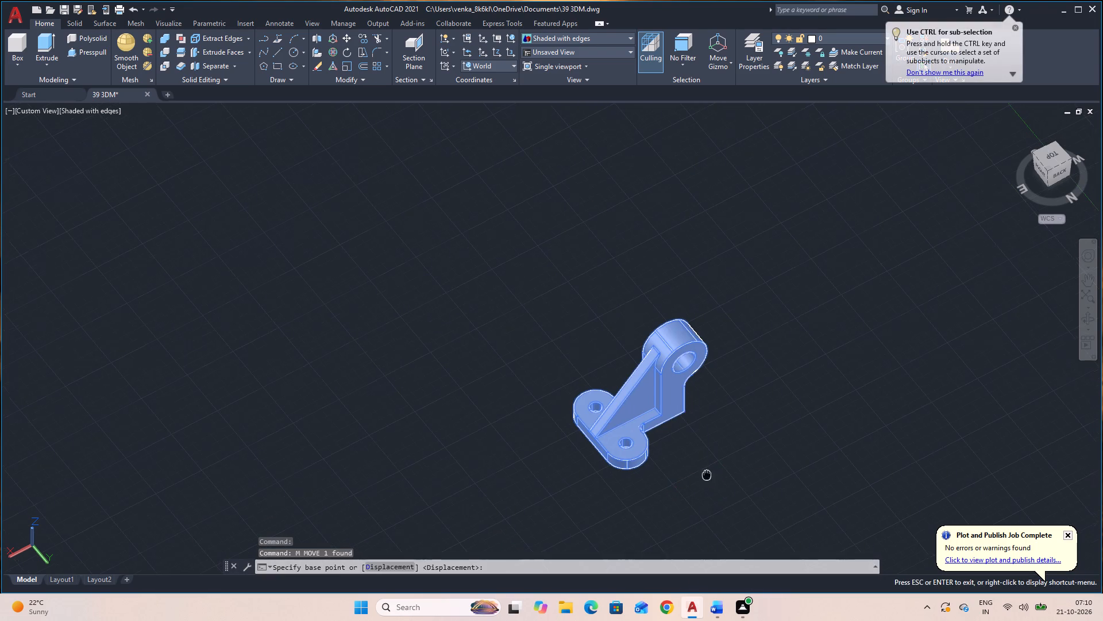
middle_click_drag(662, 473, 584, 471)
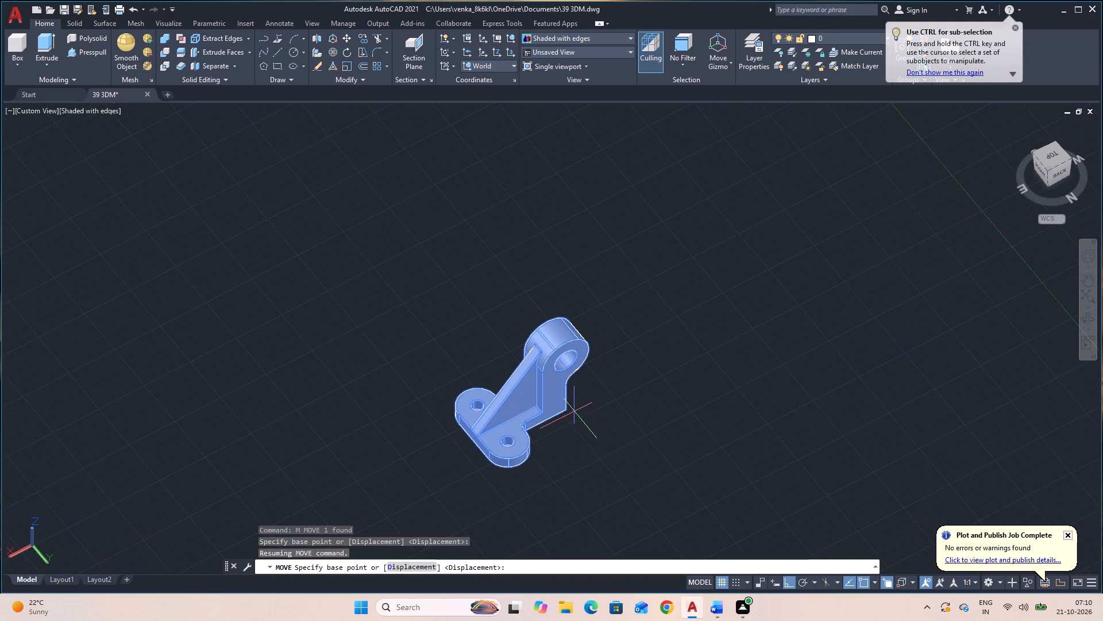
left_click(566, 410)
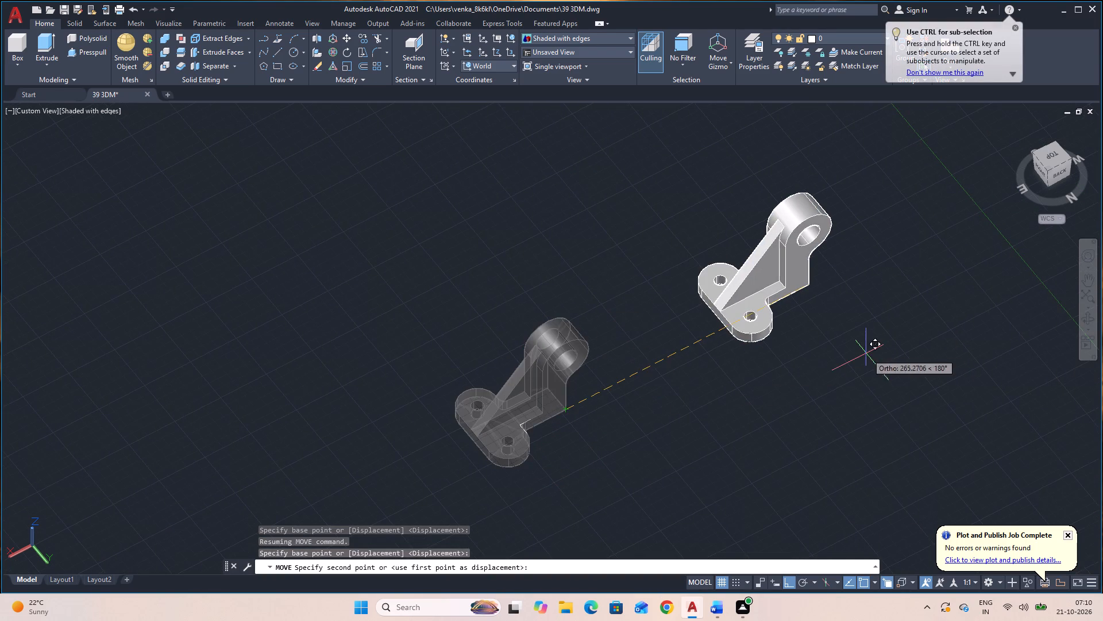
left_click(878, 350)
Delete the two small leftover objects at the bracket's original position.
left_click(572, 456)
left_click(480, 405)
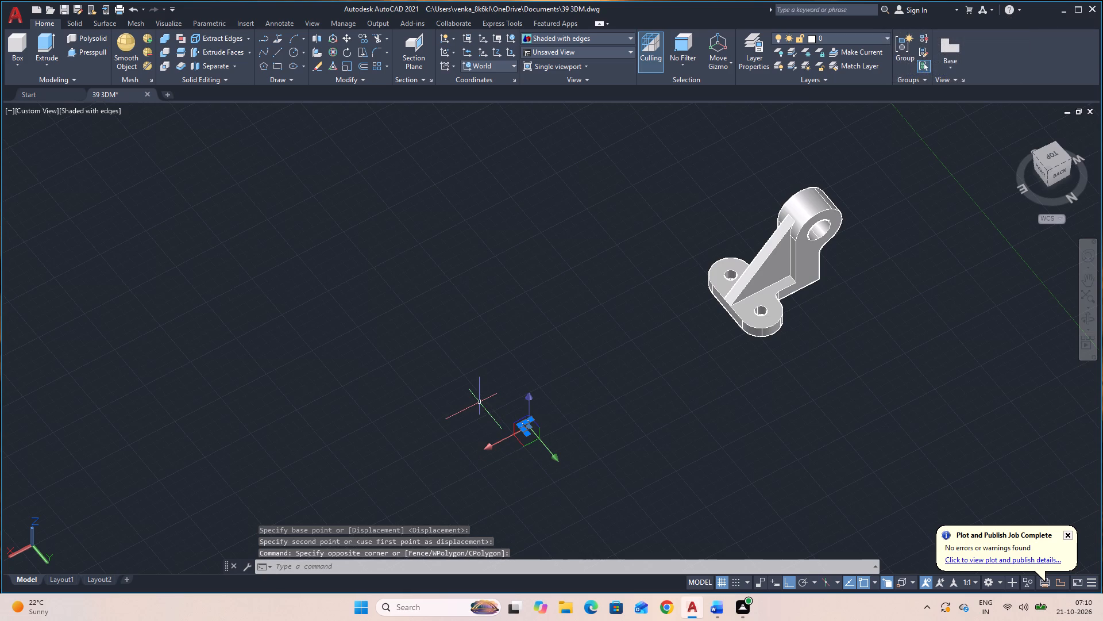
key("Delete")
Examine the moved bracket up close, including its base plate, holes, rib and bored upright.
middle_click_drag(561, 415, 558, 418)
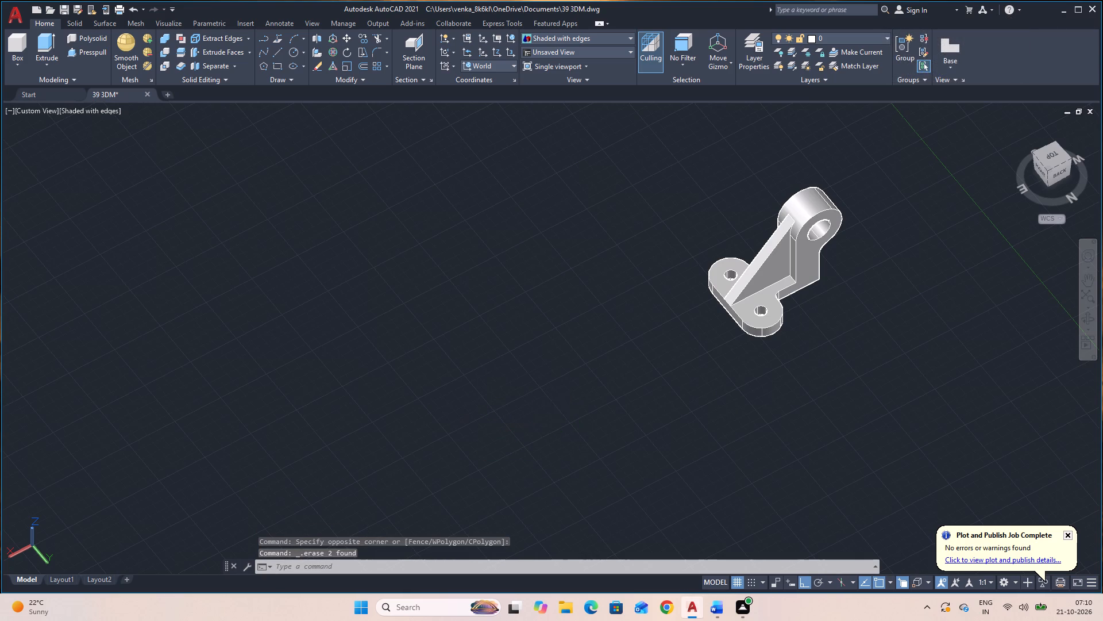
middle_click_drag(558, 418, 357, 488)
scroll(355, 489, "up", 3)
scroll(523, 443, "down", 2)
scroll(522, 440, "up", 1)
middle_click_drag(626, 415, 541, 465)
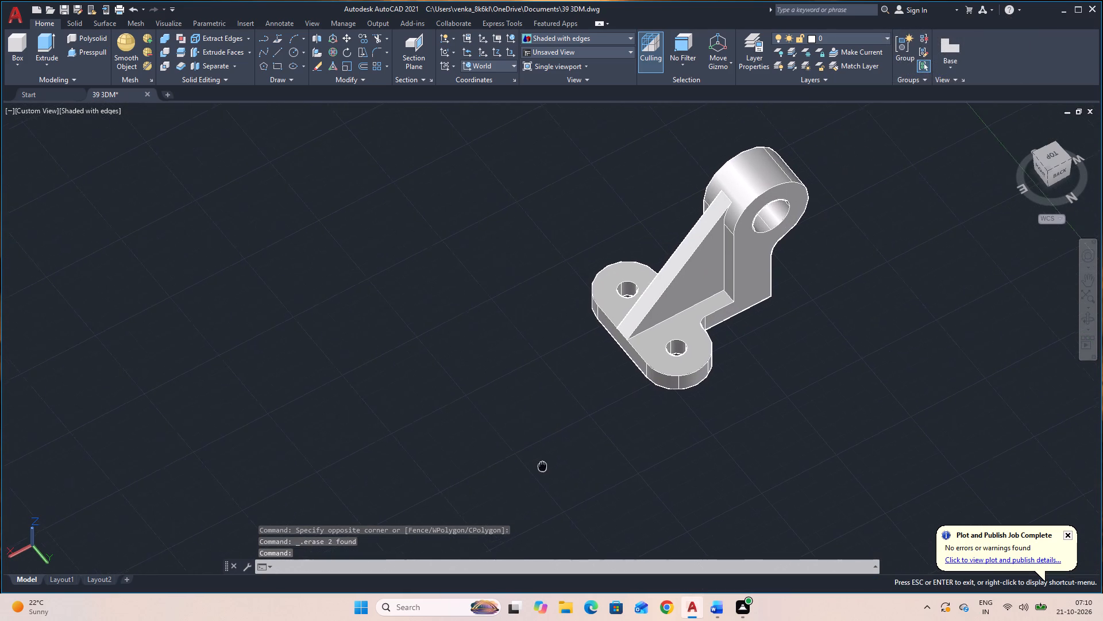
middle_click_drag(541, 465, 539, 465)
scroll(540, 465, "up", 1)
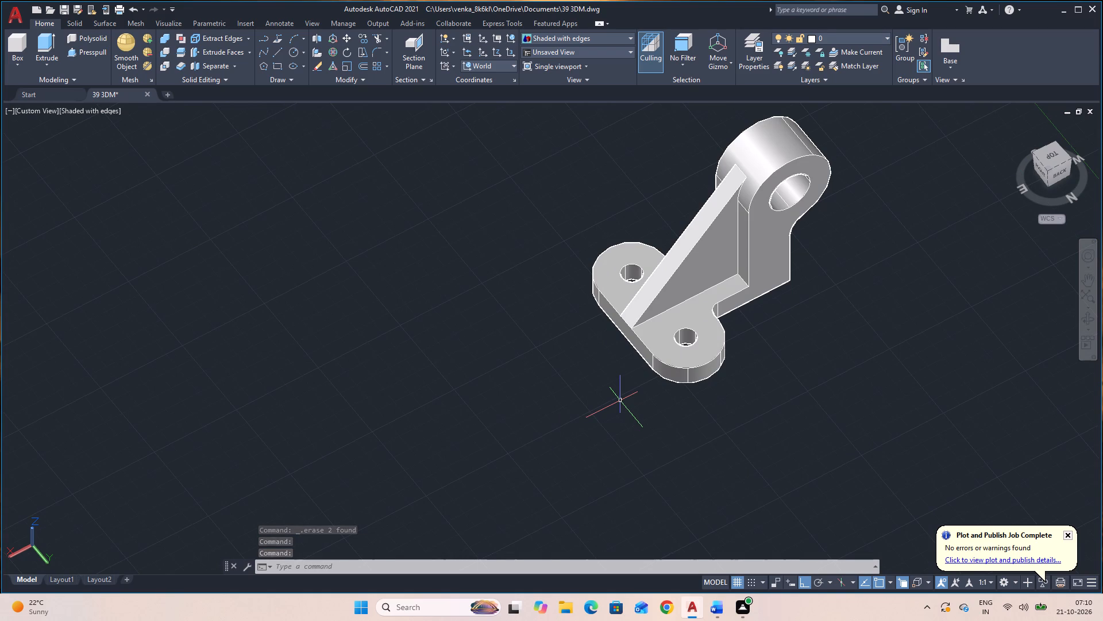
scroll(620, 401, "up", 1)
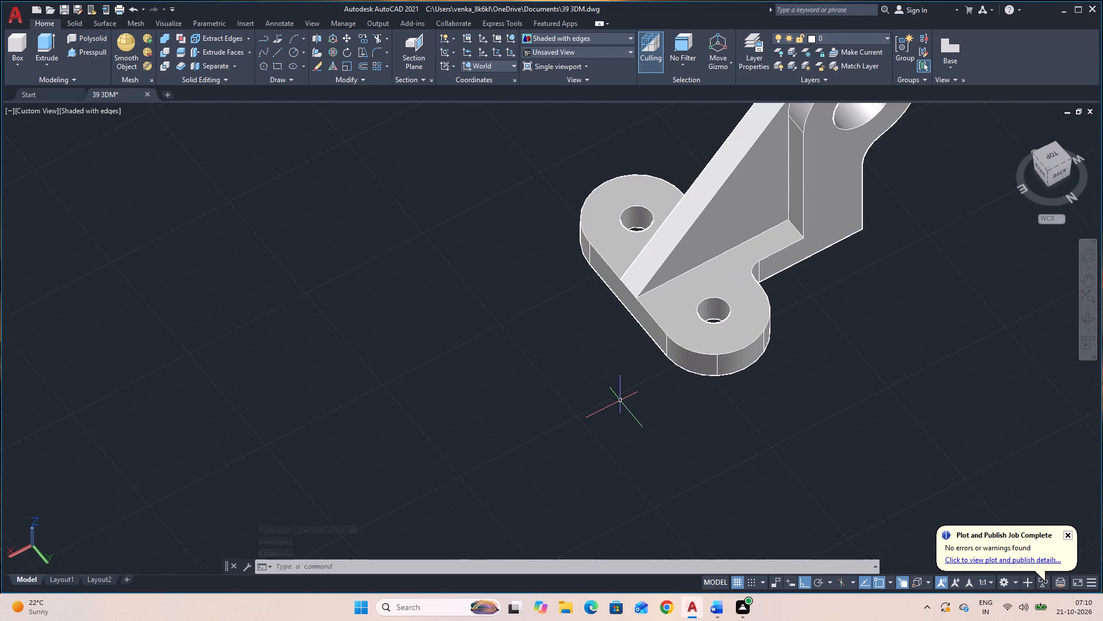
middle_click_drag(633, 404, 497, 500)
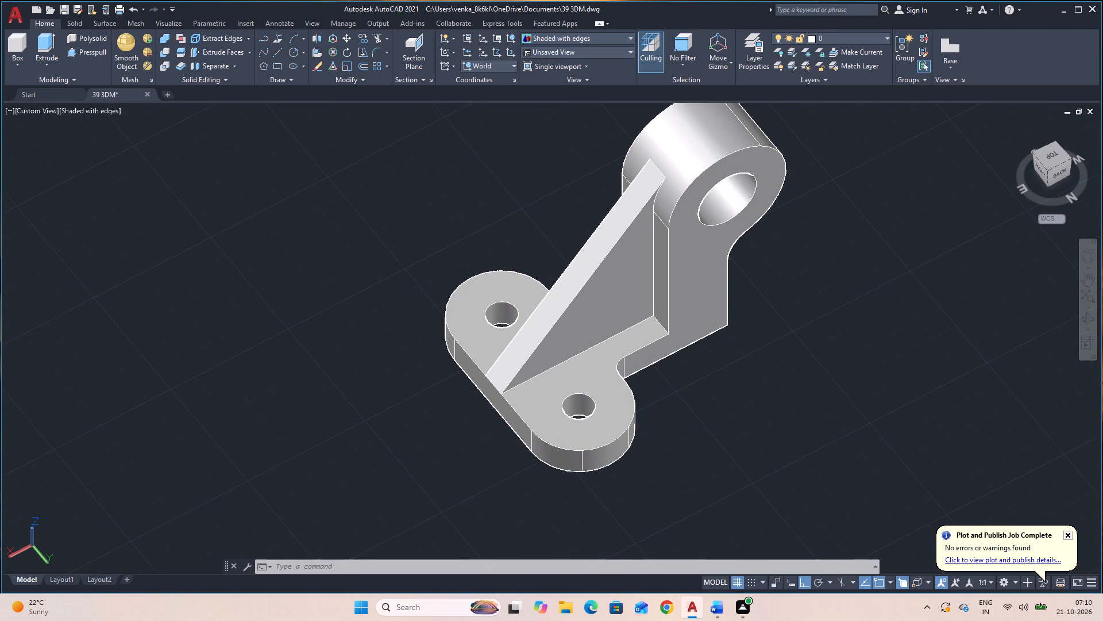